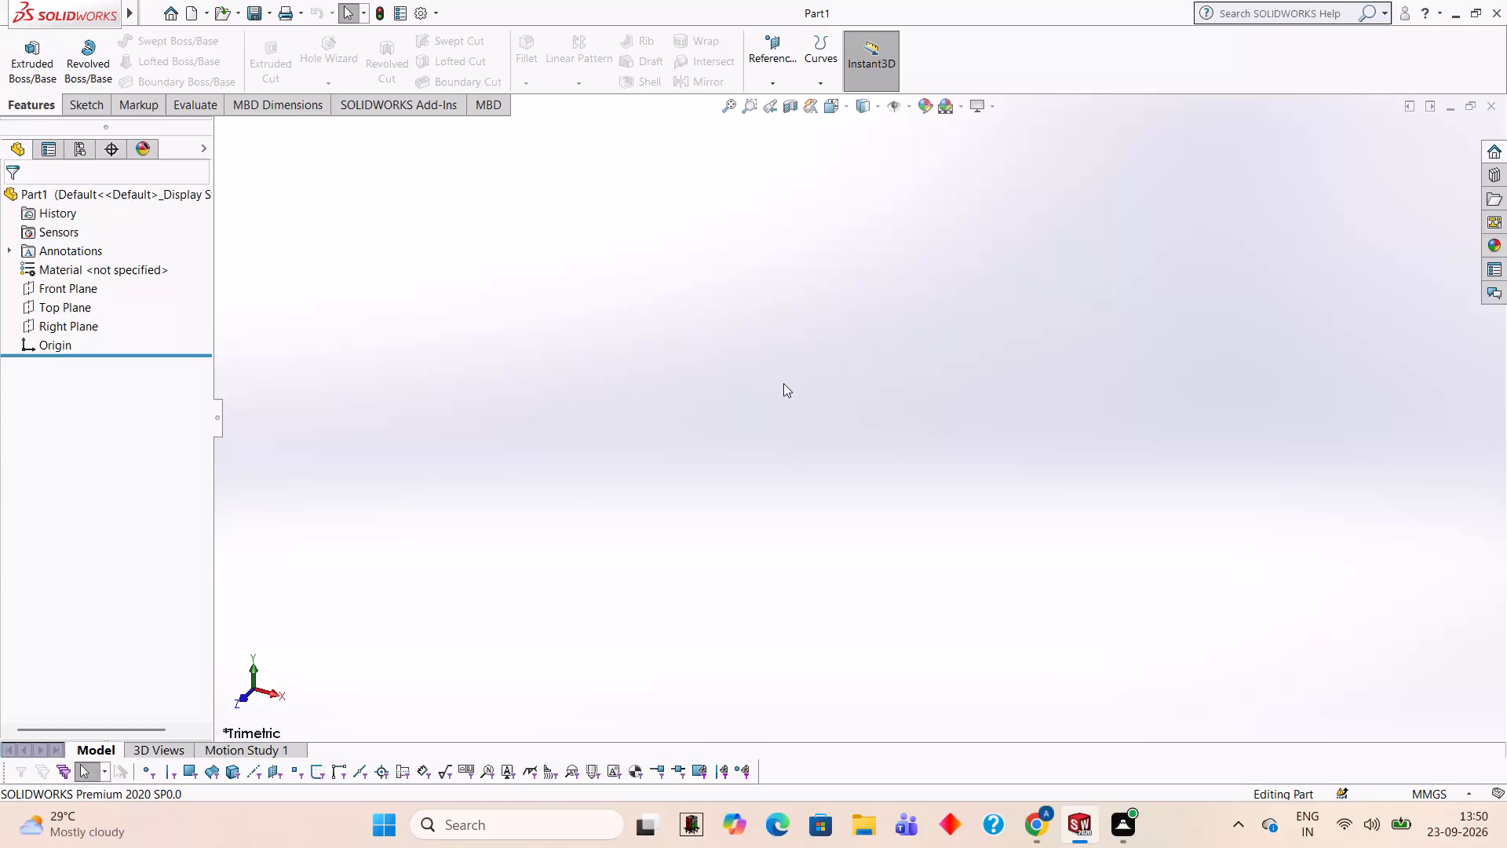
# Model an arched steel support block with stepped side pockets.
# Open a new sketch on the Front Plane.
pyautogui.click(75, 296)
pyautogui.click(80, 276)
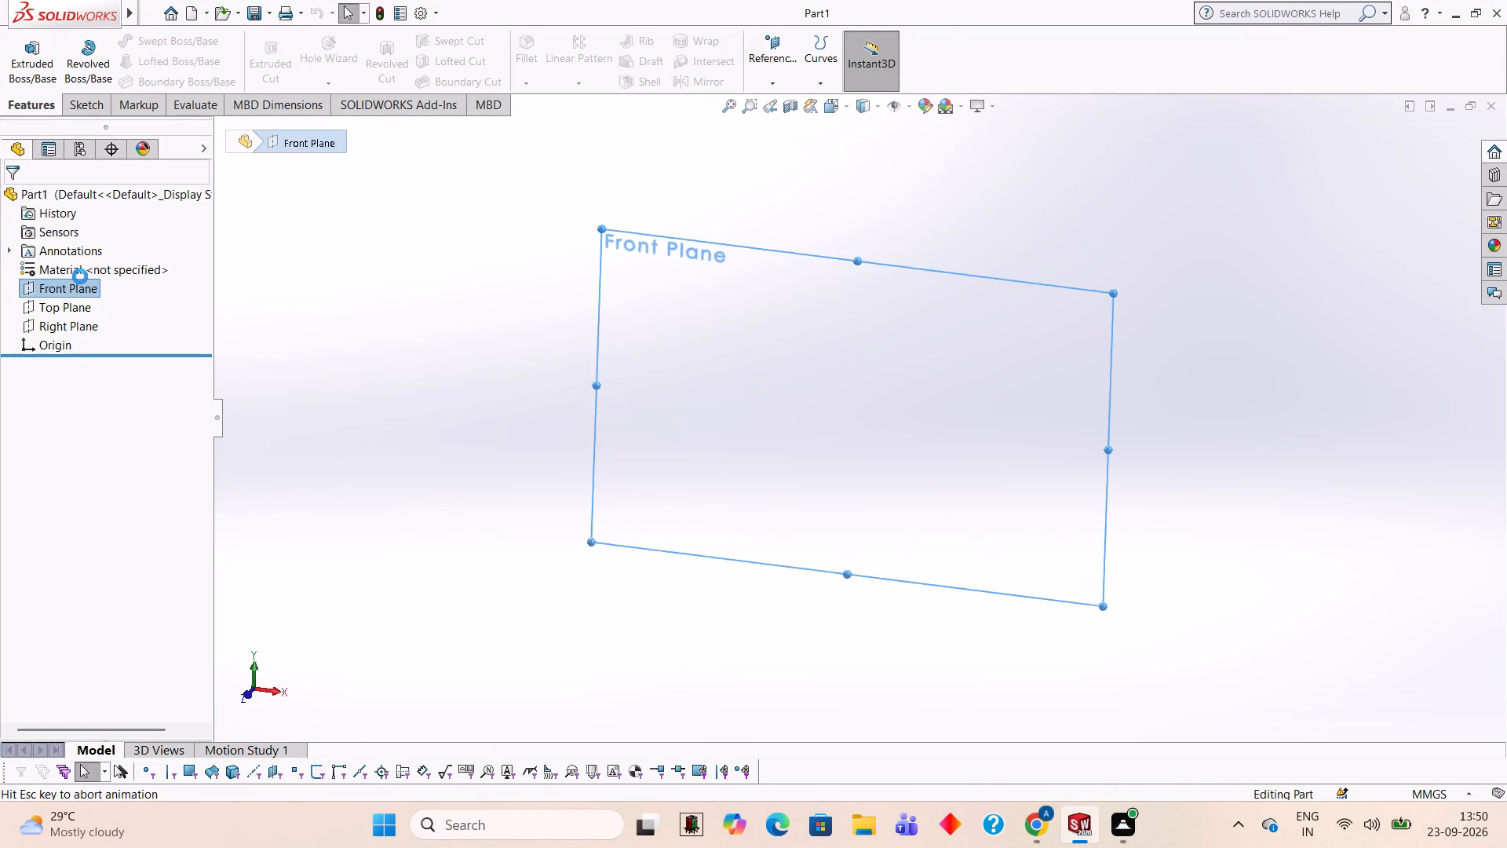
pyautogui.click(681, 377)
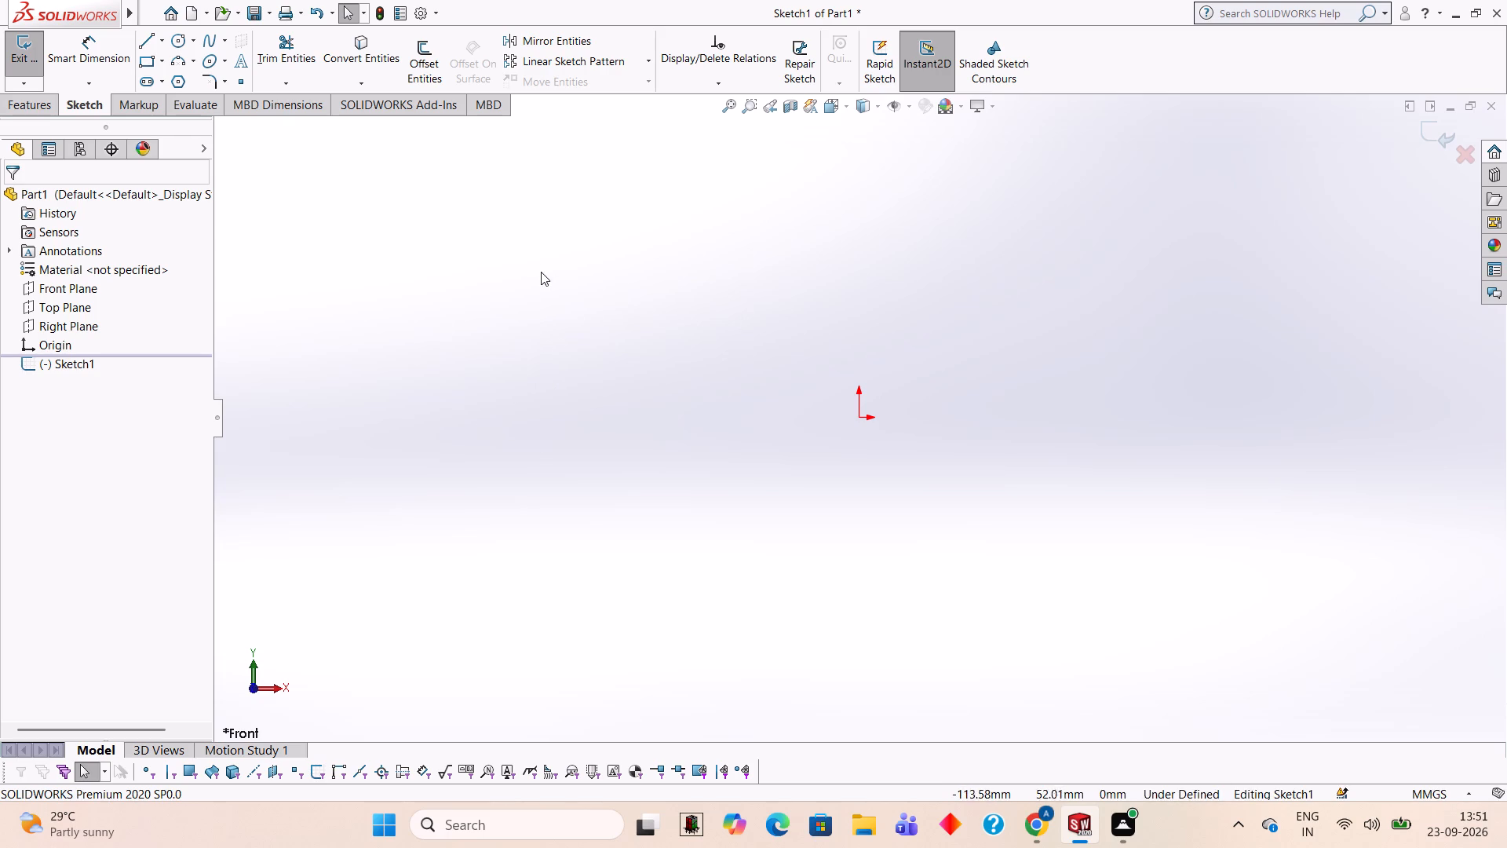
# Sketch a horizontal 90 mm base line from the origin, working out 90 − 35 in Calculator before setting its length.
pyautogui.click(859, 417)
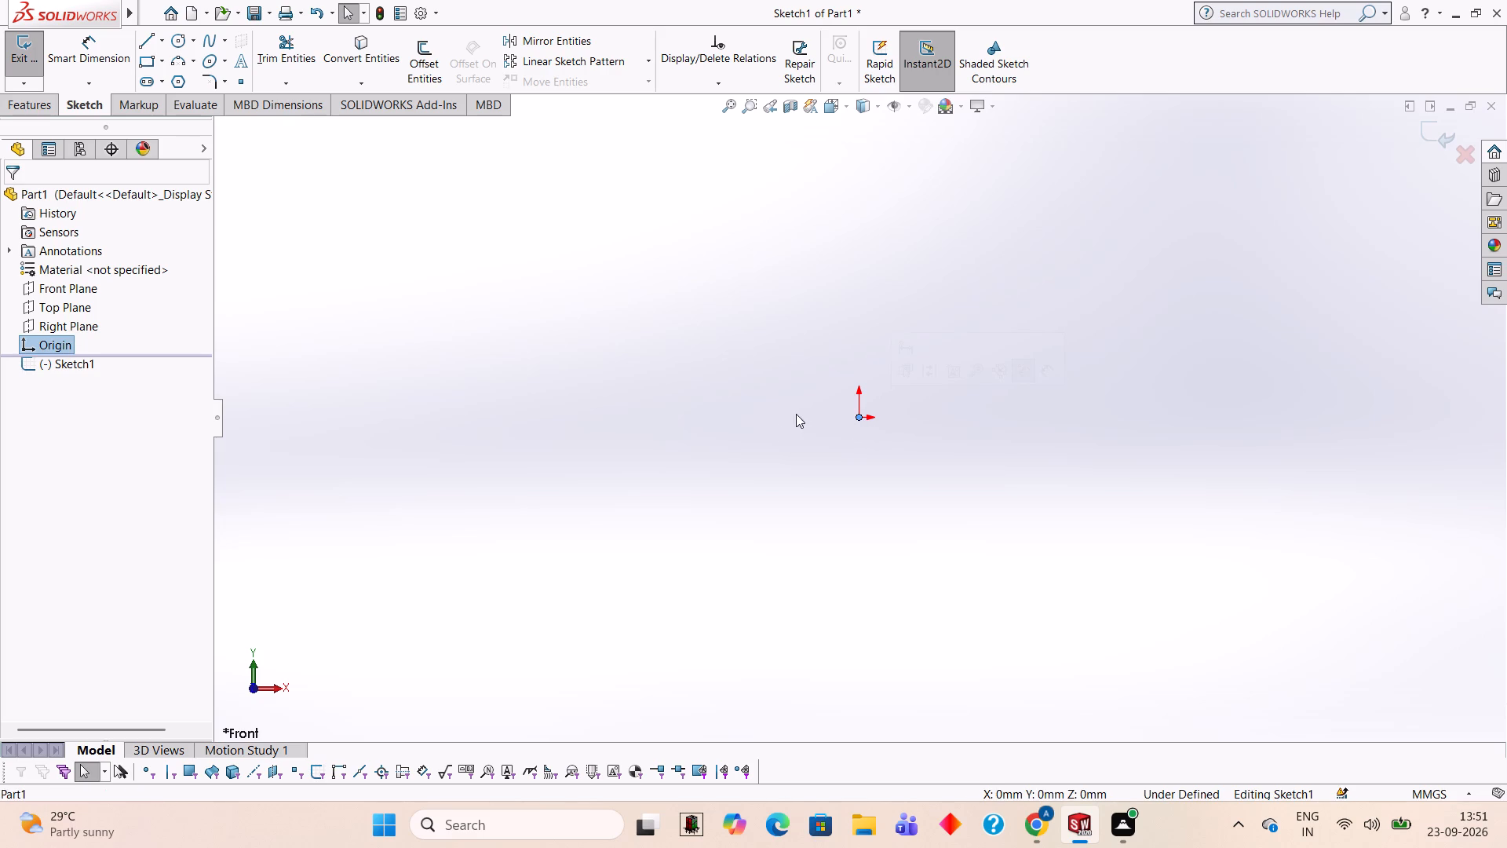
pyautogui.click(148, 40)
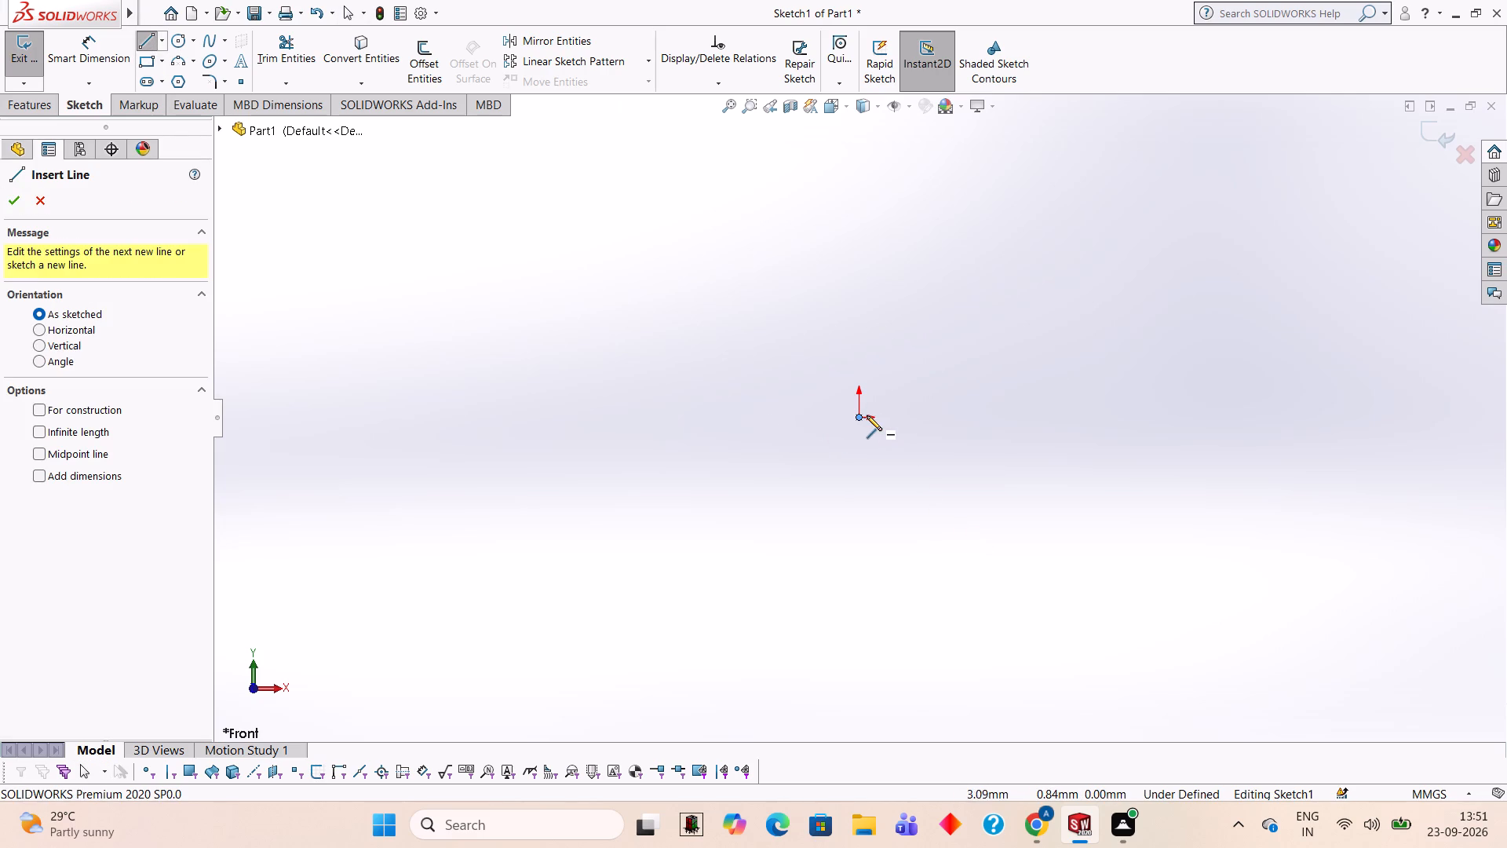
pyautogui.click(857, 415)
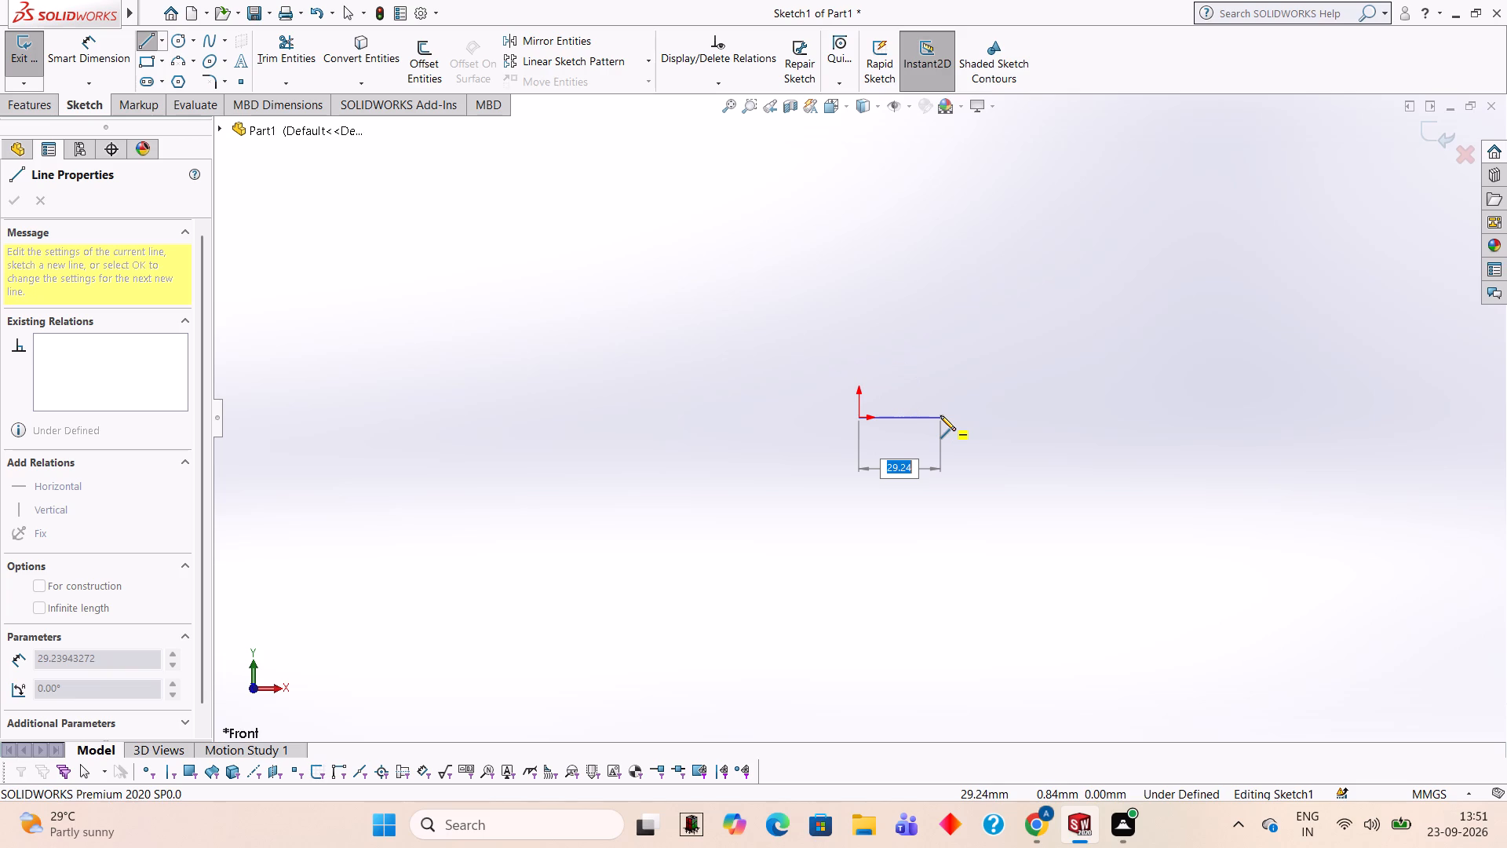
pyautogui.write('90')
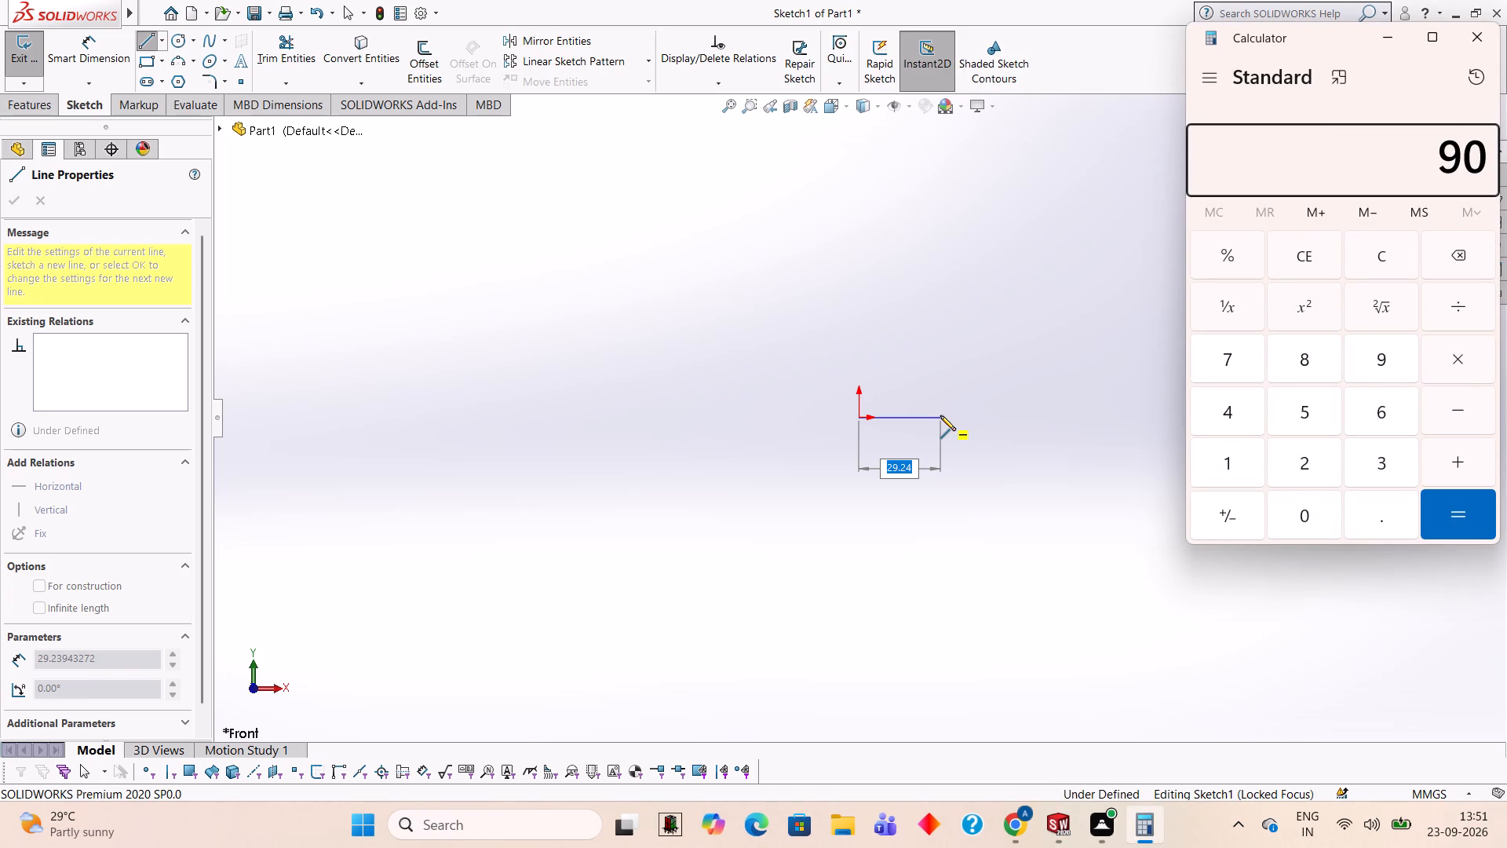
pyautogui.press('-')
pyautogui.write('35')
pyautogui.press('Return')
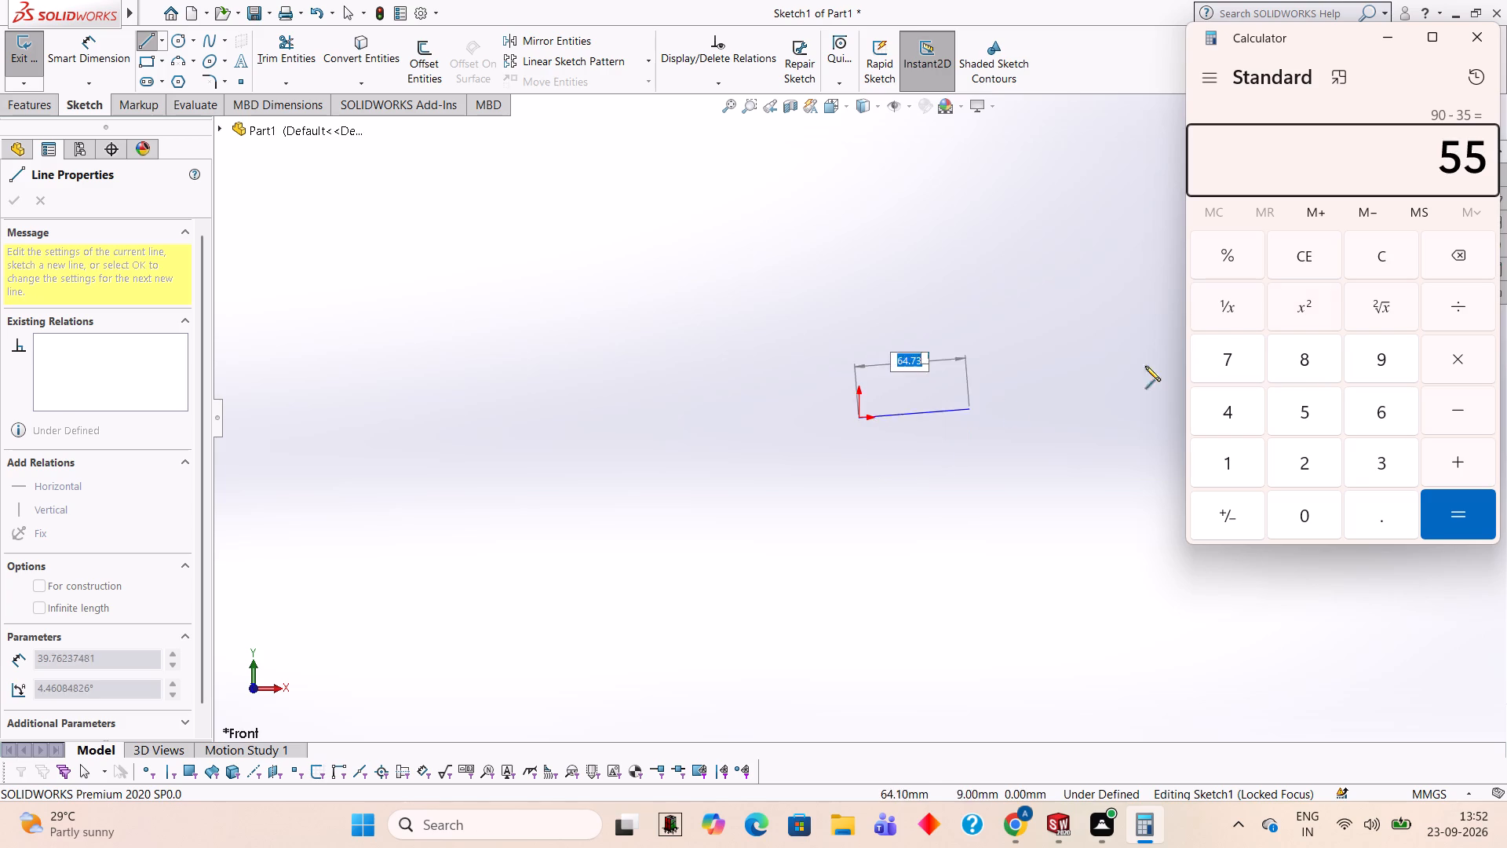
pyautogui.click(1489, 33)
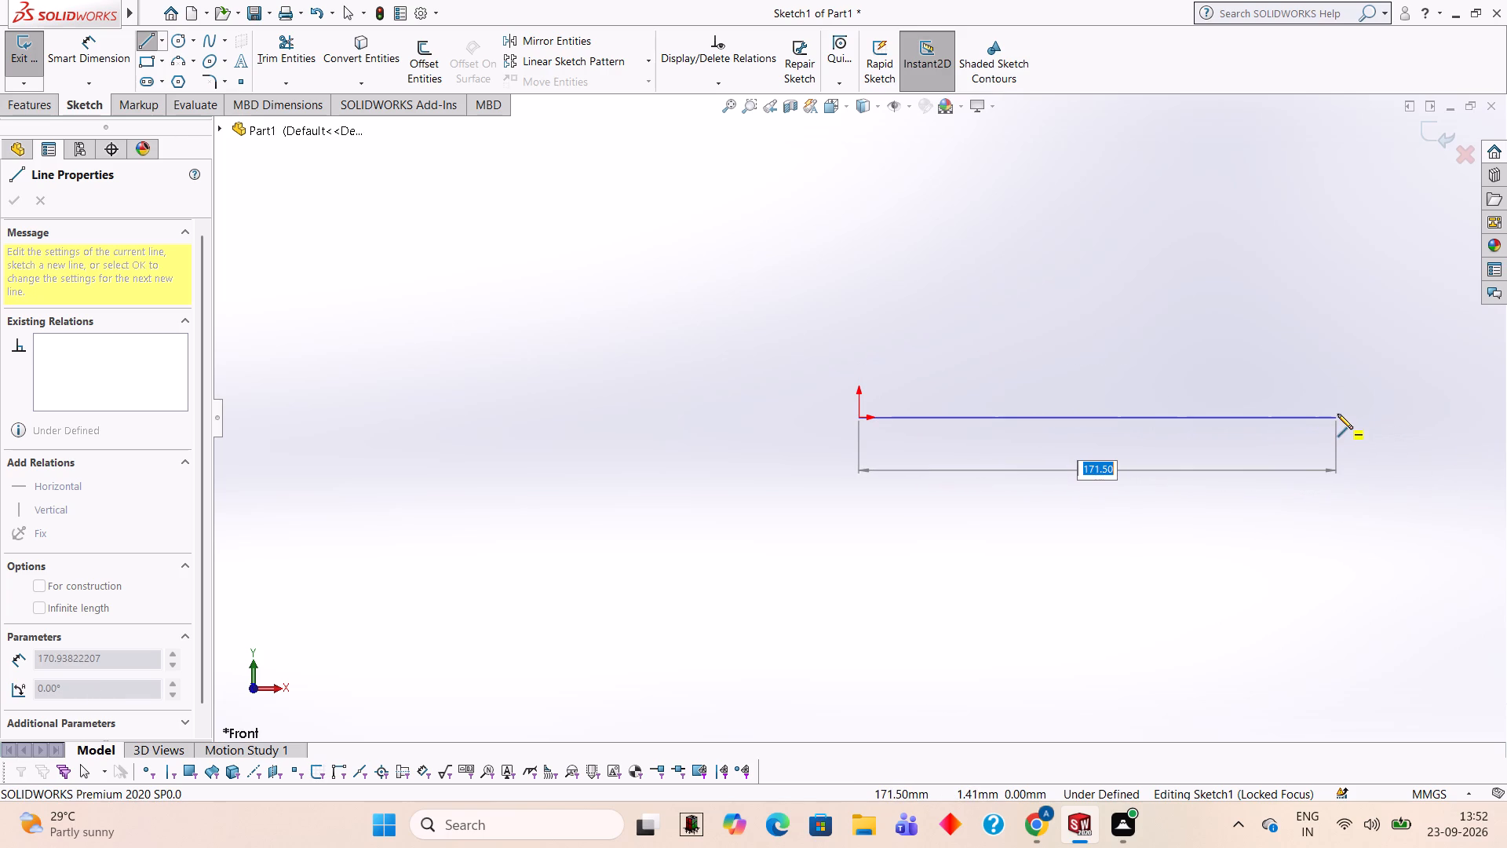
pyautogui.press('9')
pyautogui.press('0')
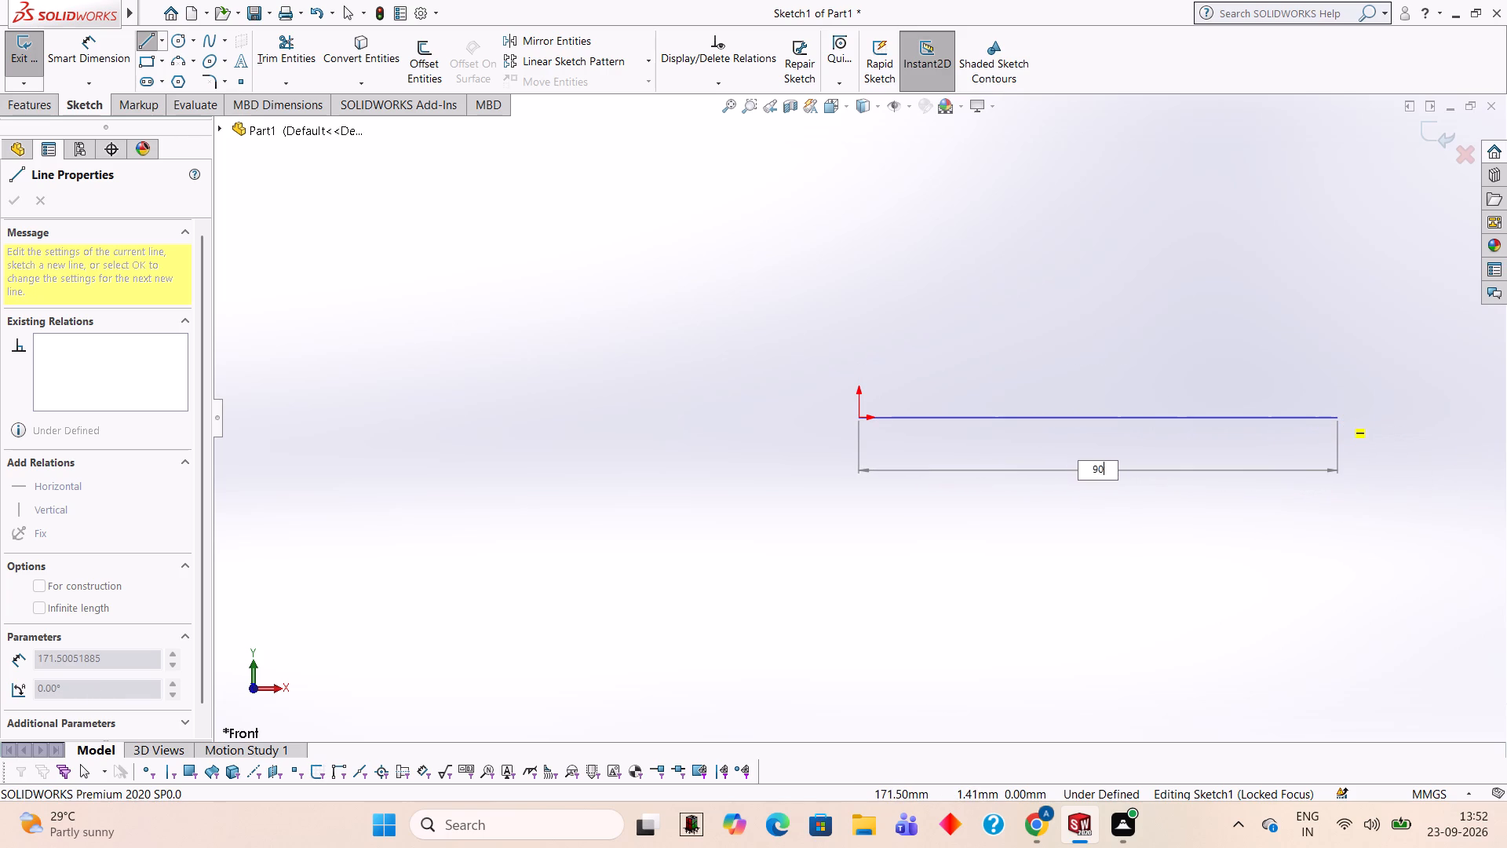
pyautogui.press('Return')
# Sketch a 10 mm vertical line upward from the far end of the base line and end the line chain.
pyautogui.scroll(-2, 1084, 470)
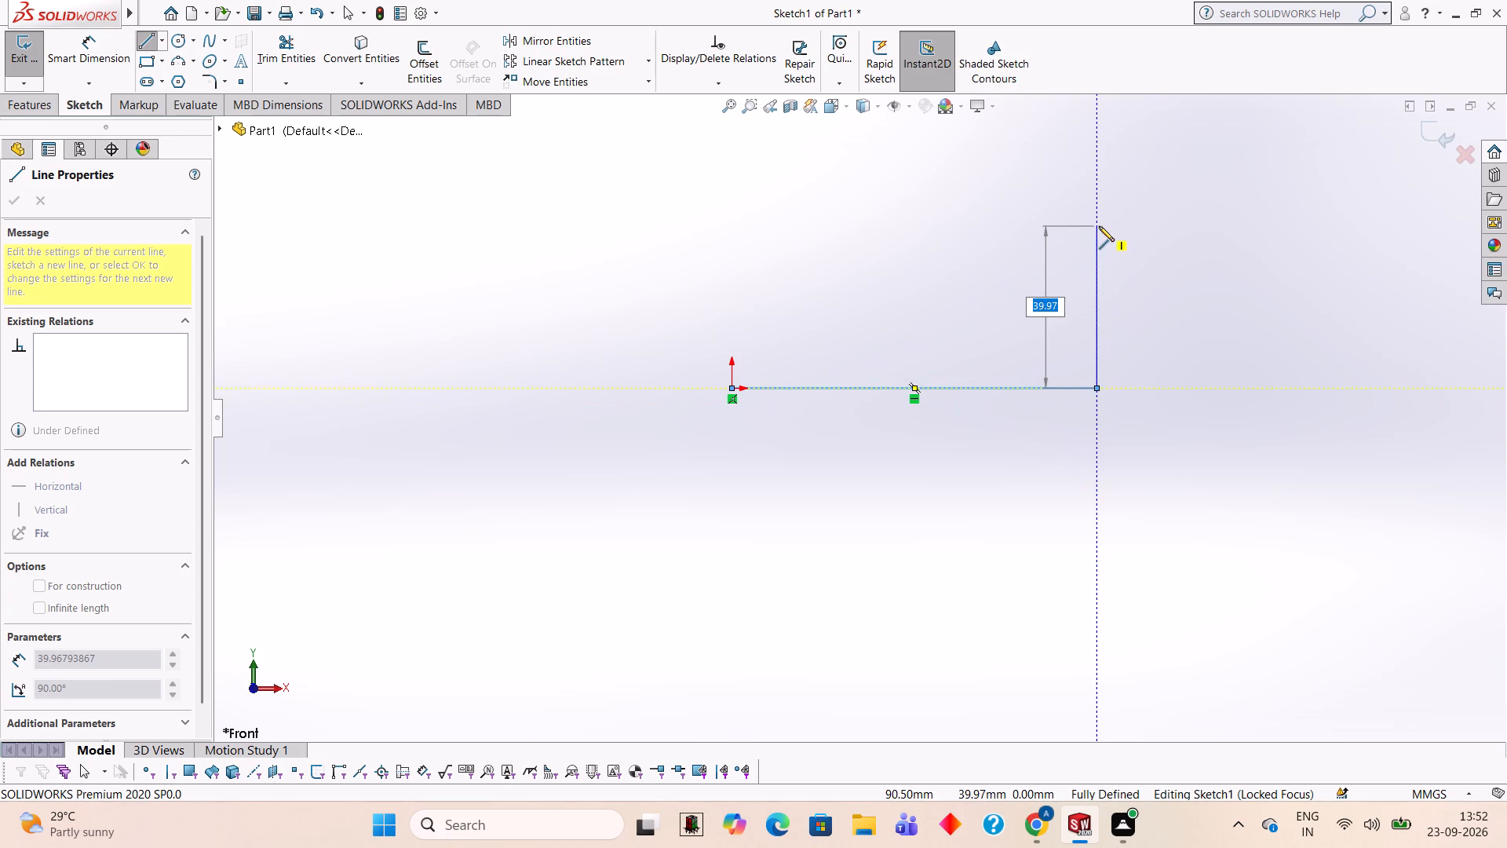
pyautogui.write('10')
pyautogui.press('Return')
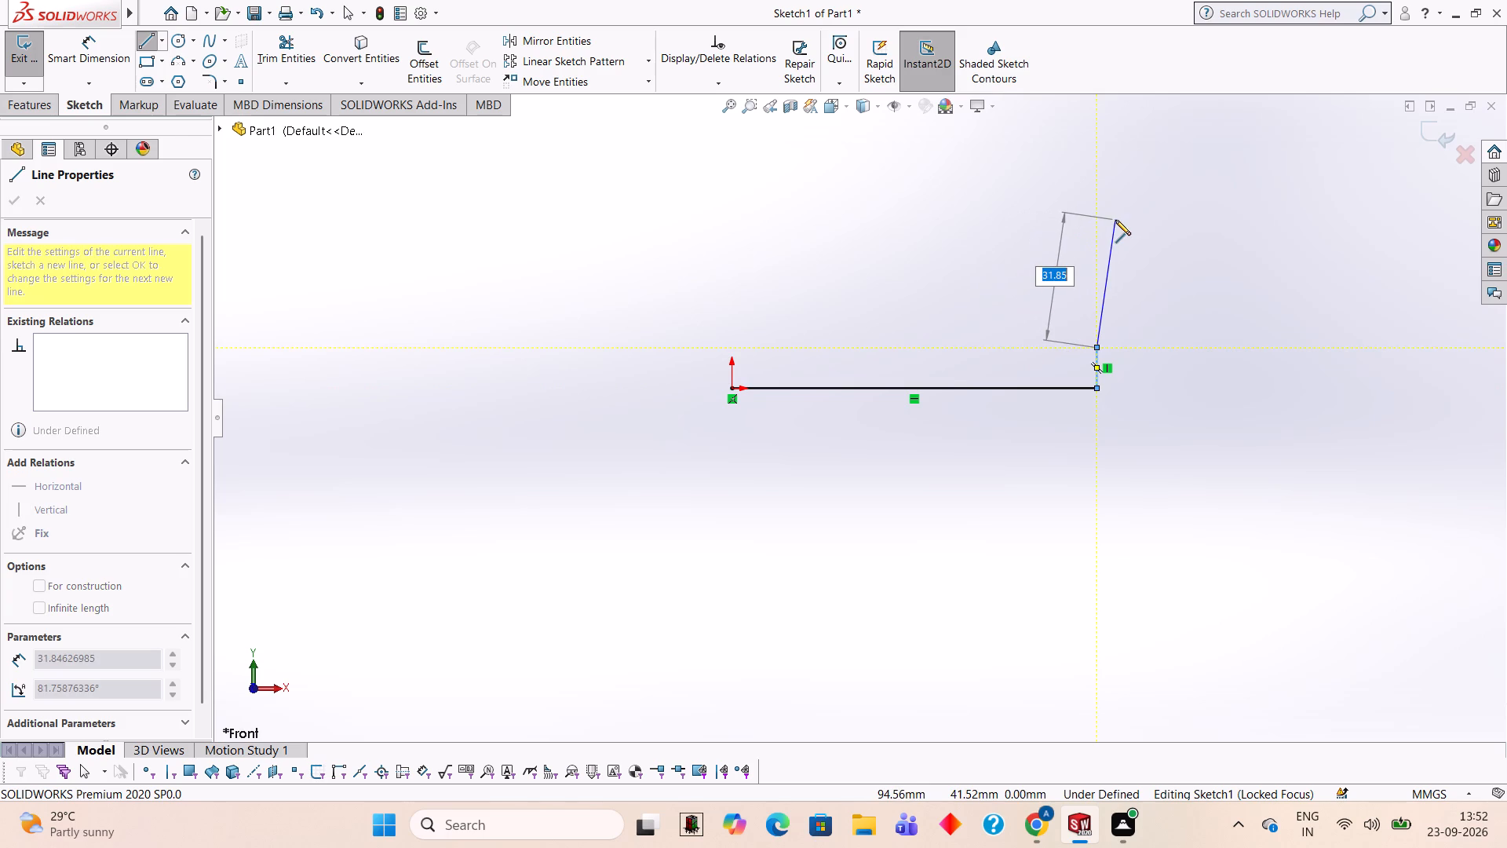
pyautogui.press('Escape')
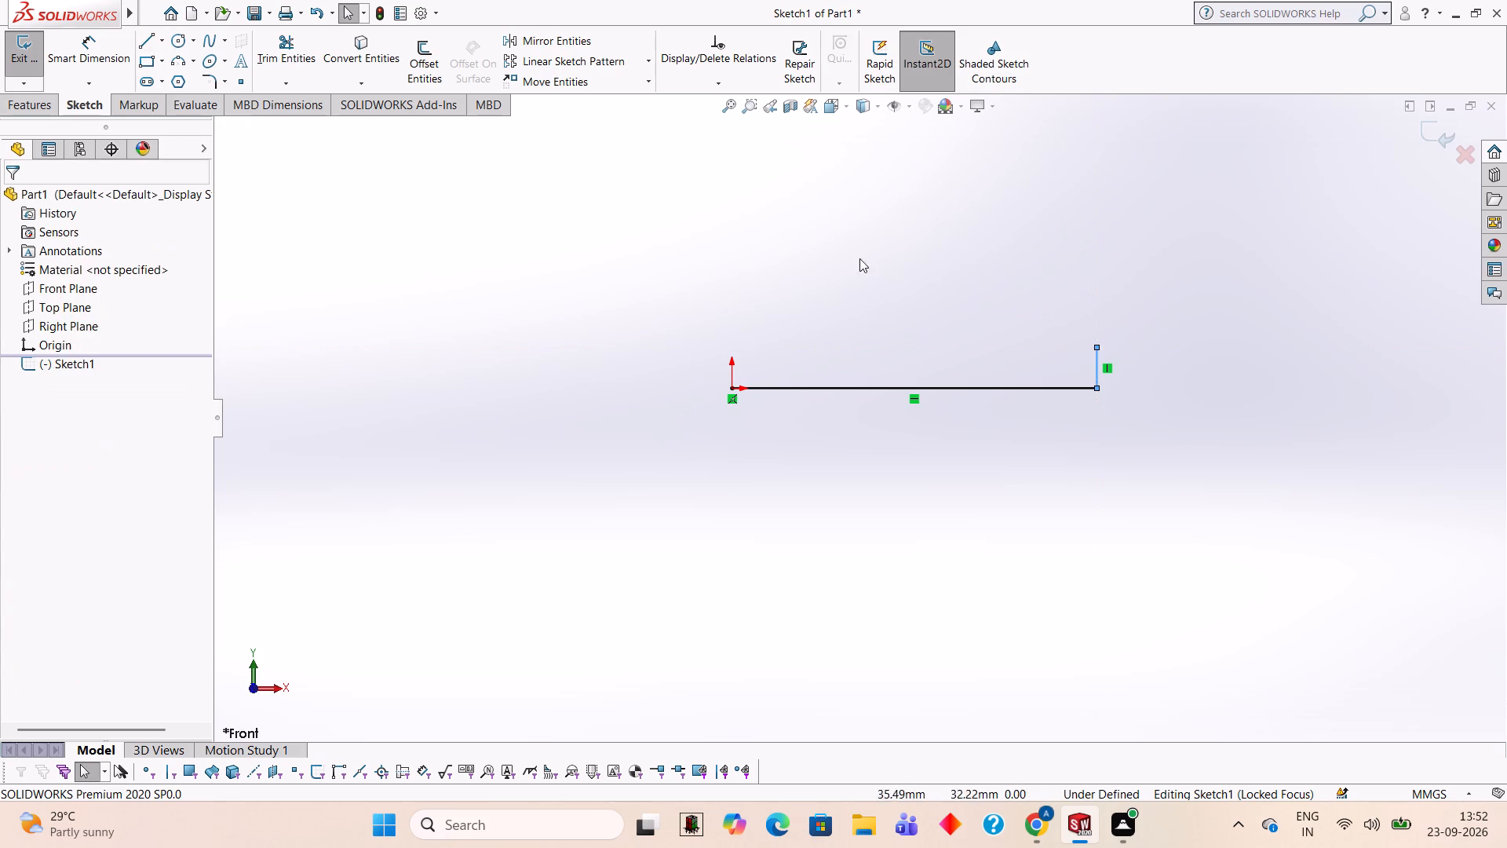
# Sketch a 40 mm vertical line up from the base line's midpoint, continuing with a 25 mm horizontal line leftward from its top.
pyautogui.scroll(-1, 845, 196)
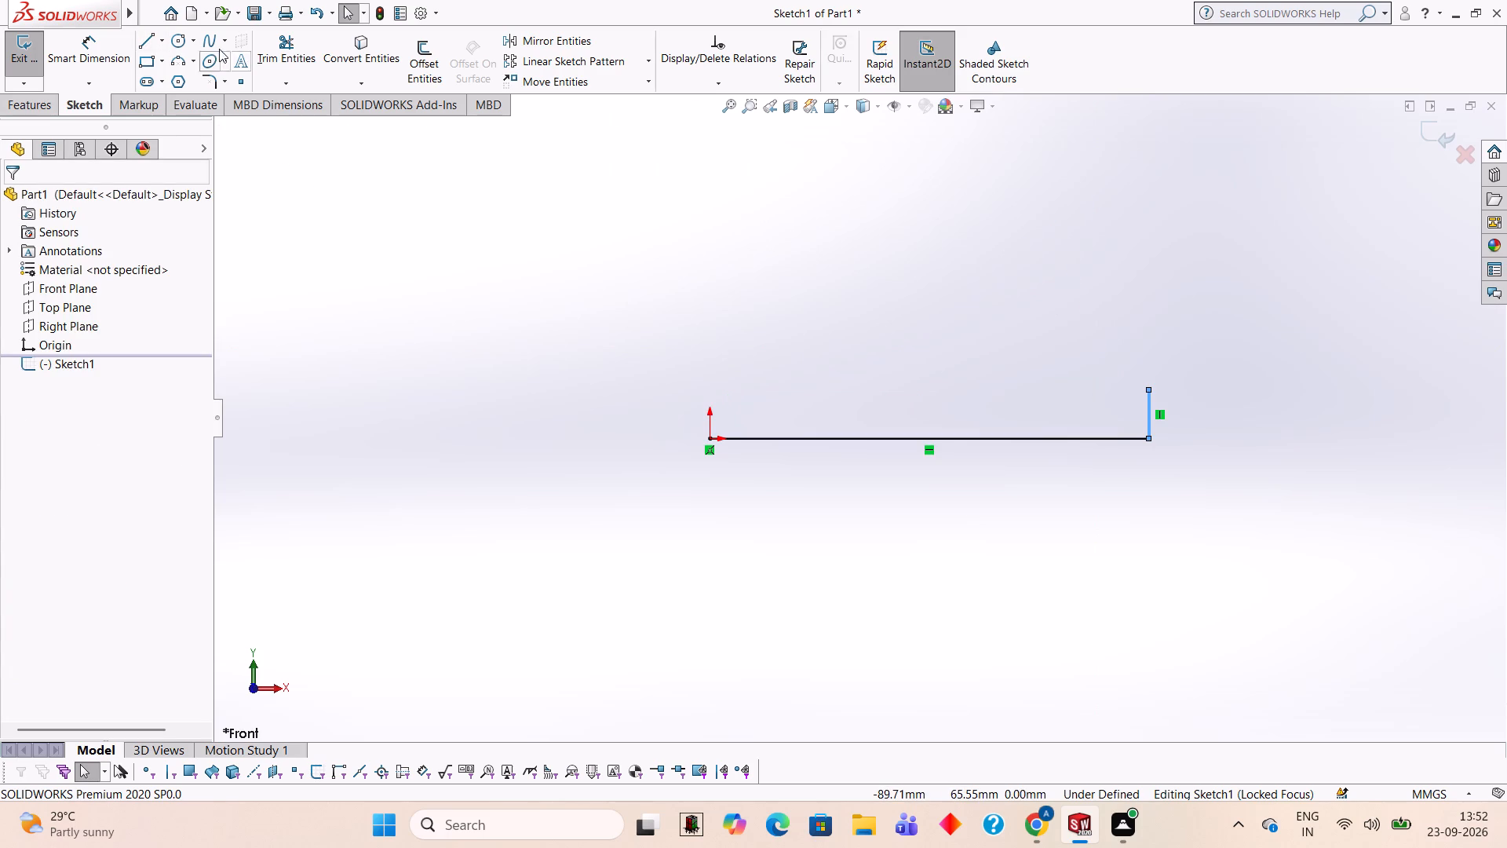
pyautogui.click(149, 47)
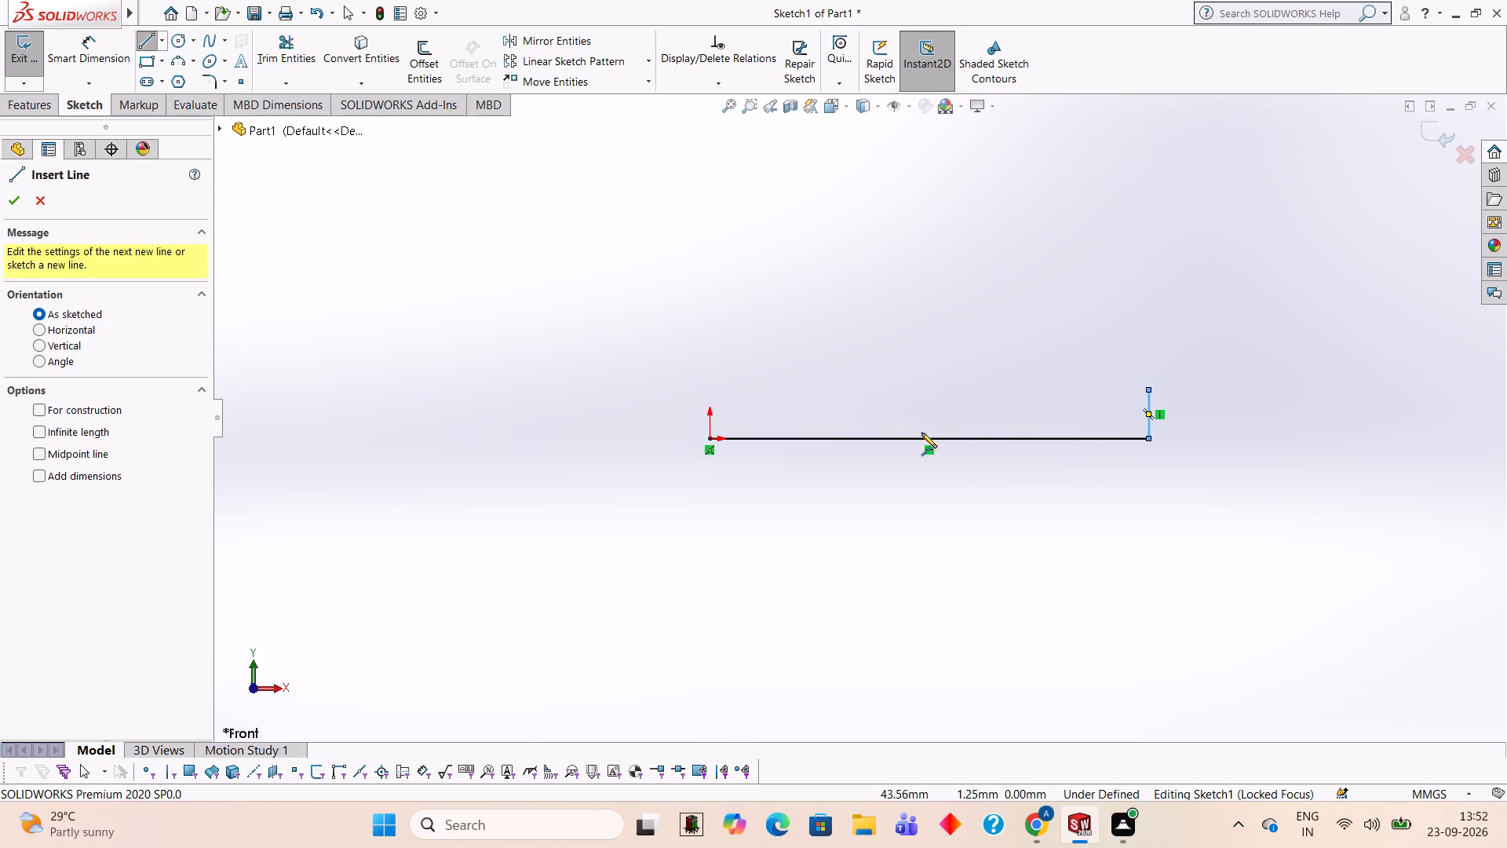
pyautogui.click(928, 438)
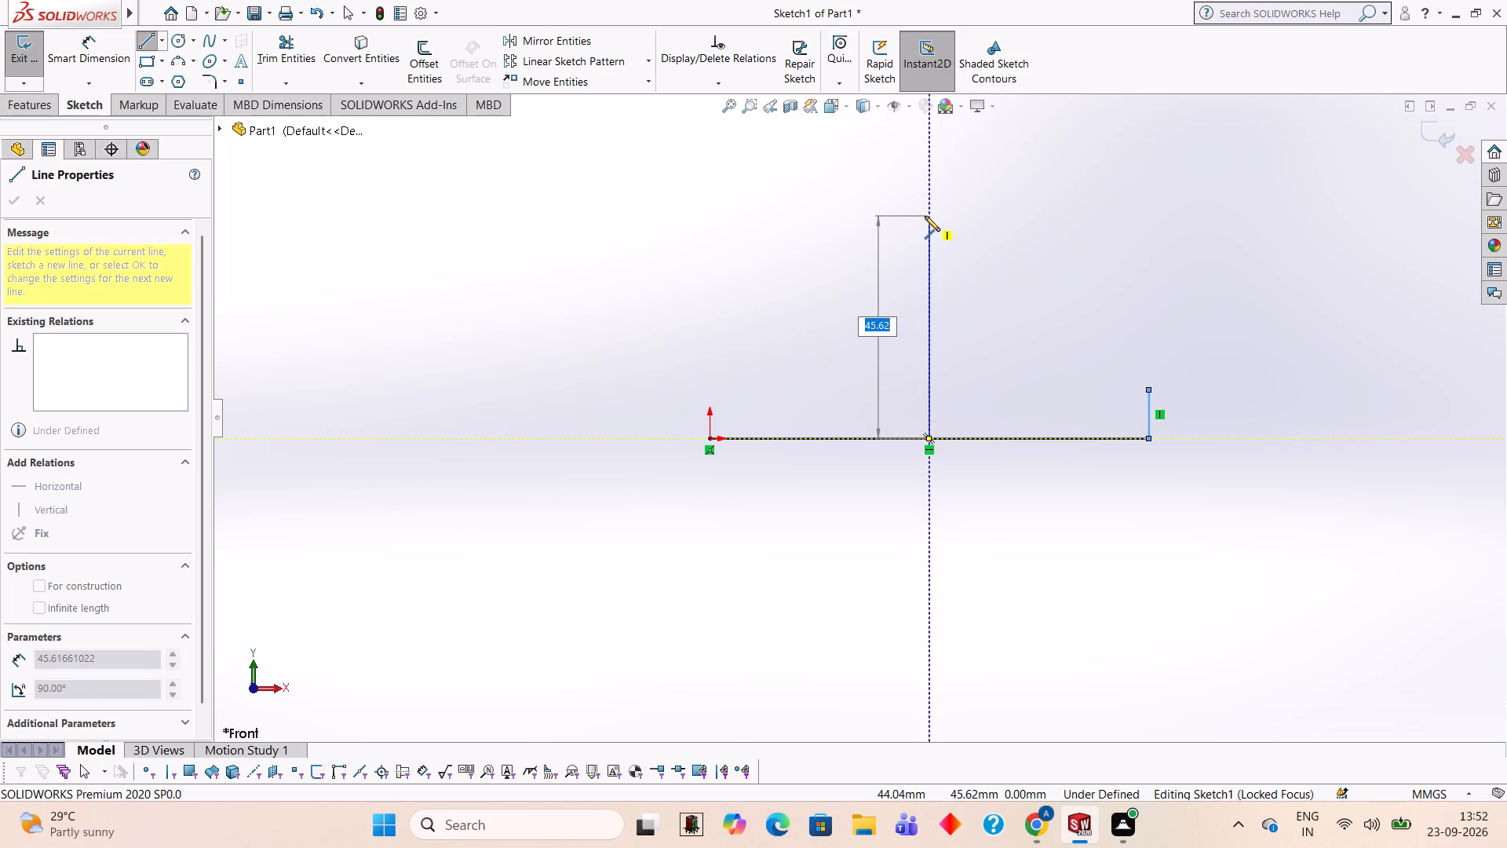
pyautogui.write('40')
pyautogui.press('Return')
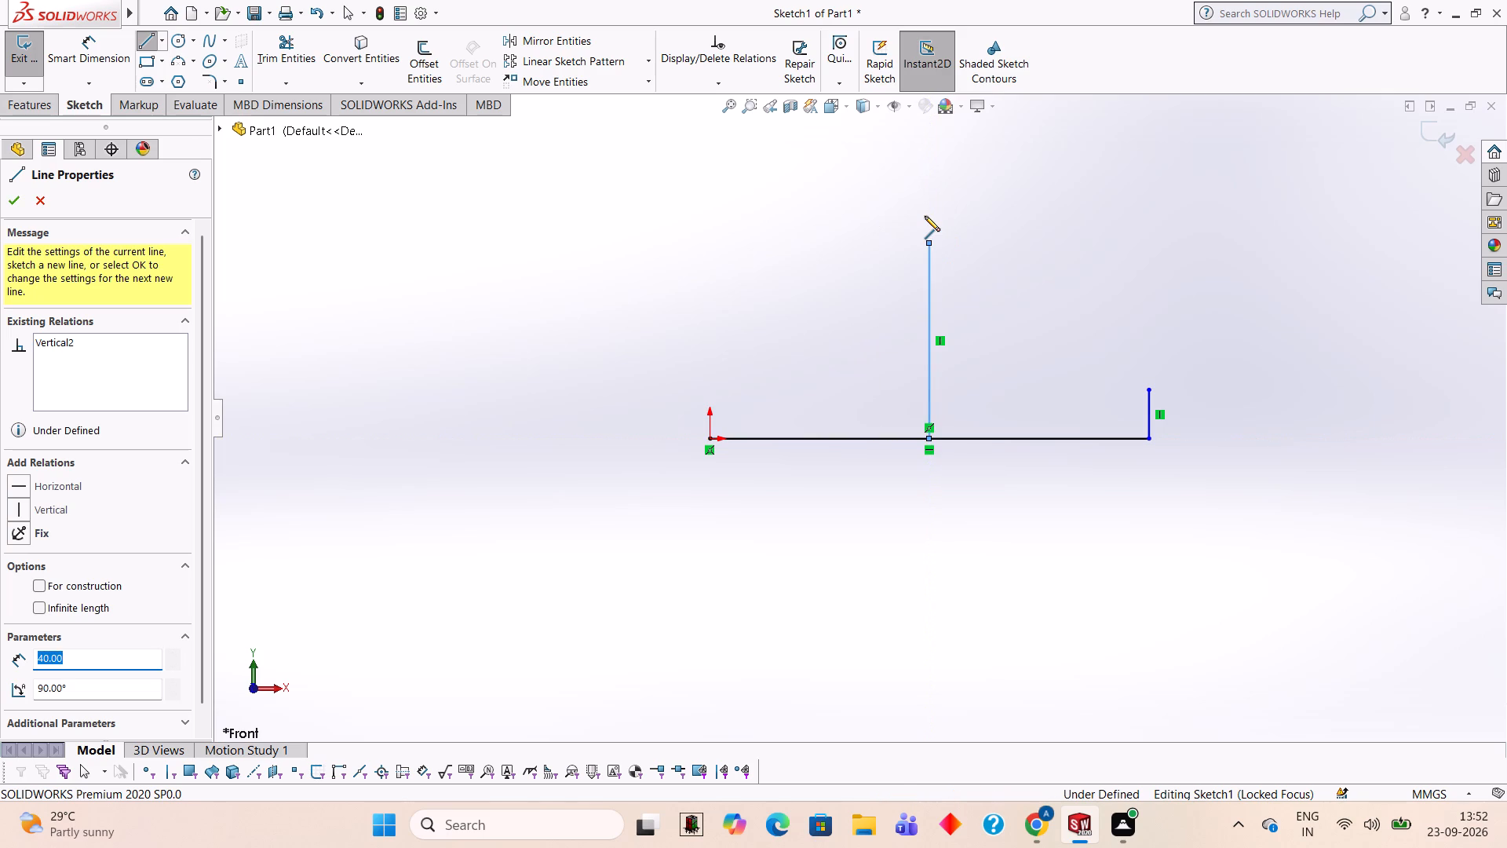
pyautogui.write('25')
pyautogui.press('Return')
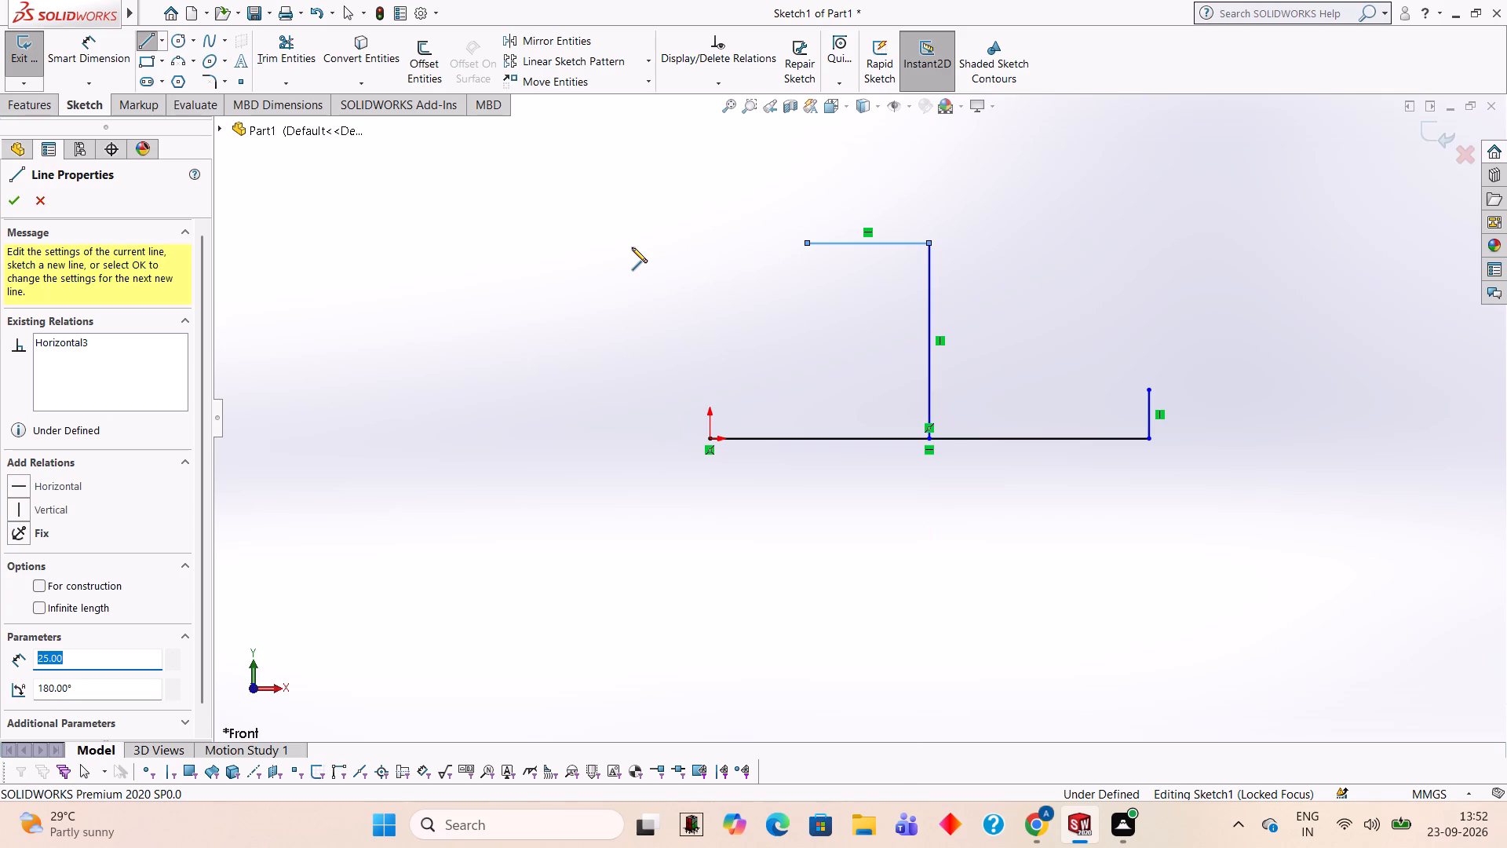
pyautogui.press('Escape')
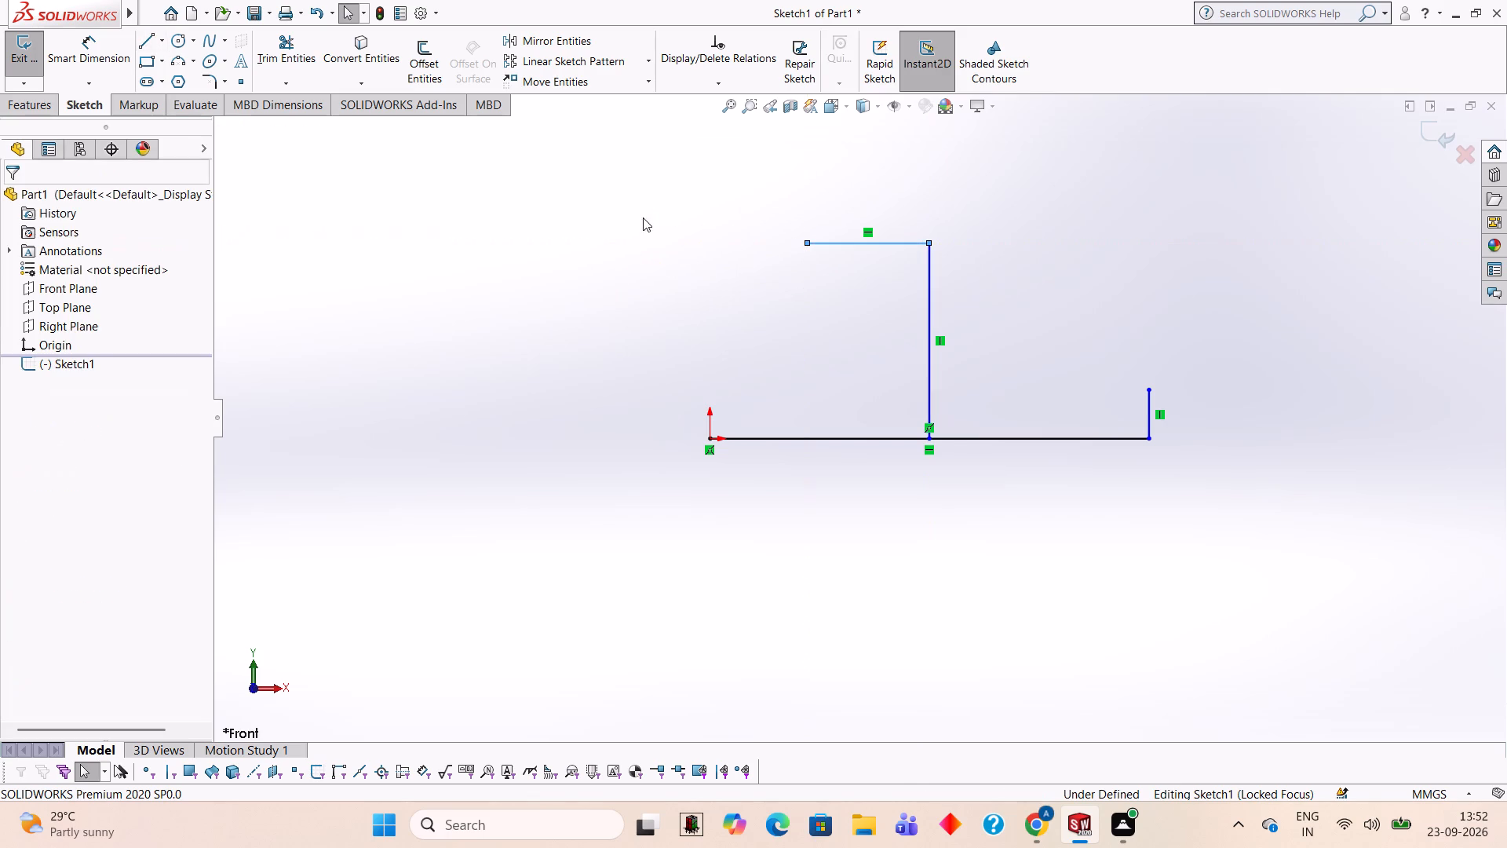
# Sketch a 25 mm horizontal line rightward from the top of the 40 mm vertical line.
pyautogui.click(140, 42)
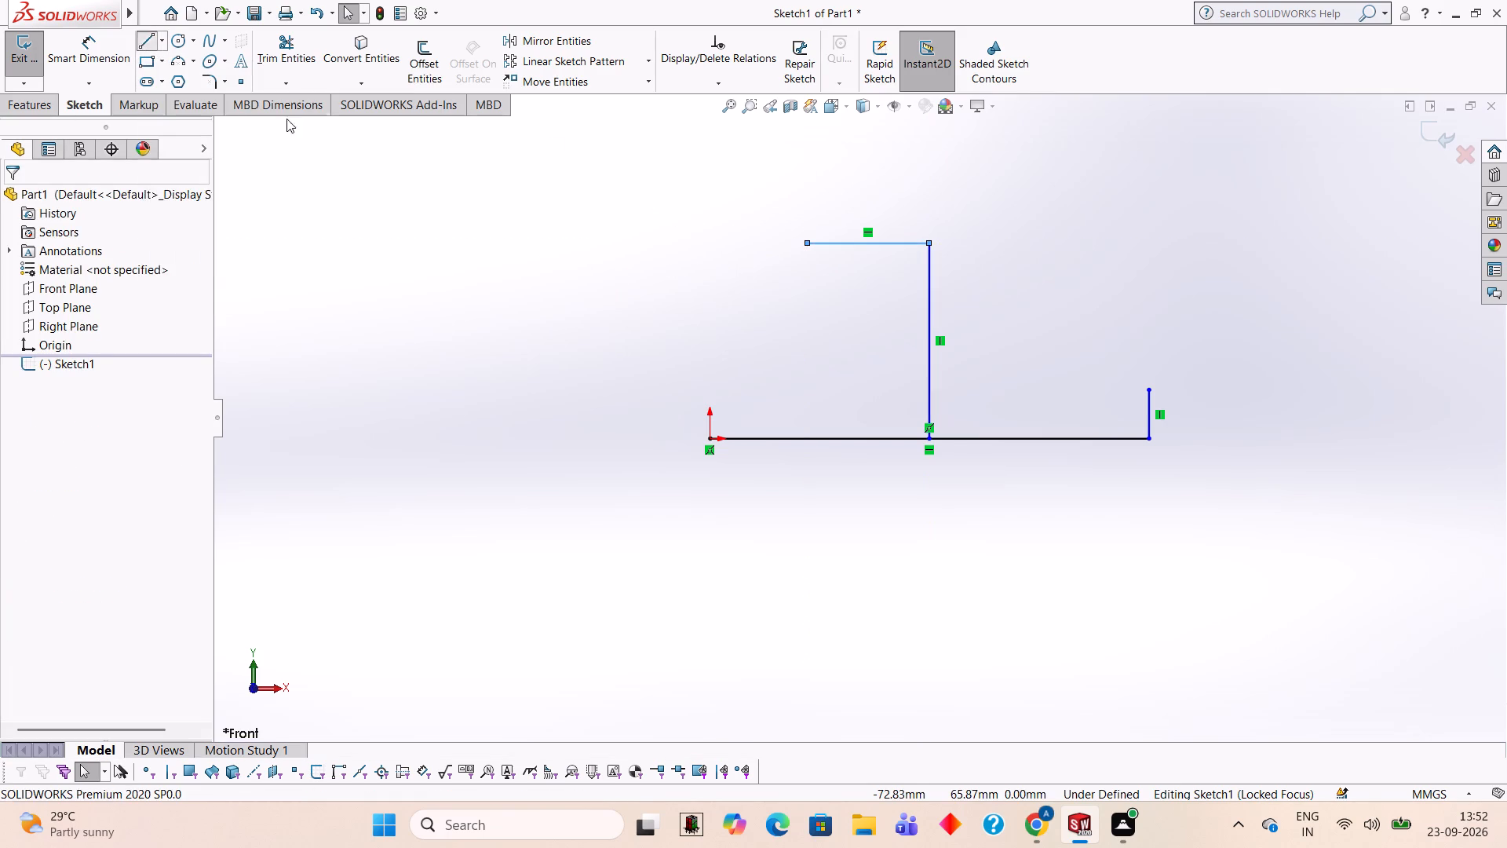
pyautogui.click(926, 243)
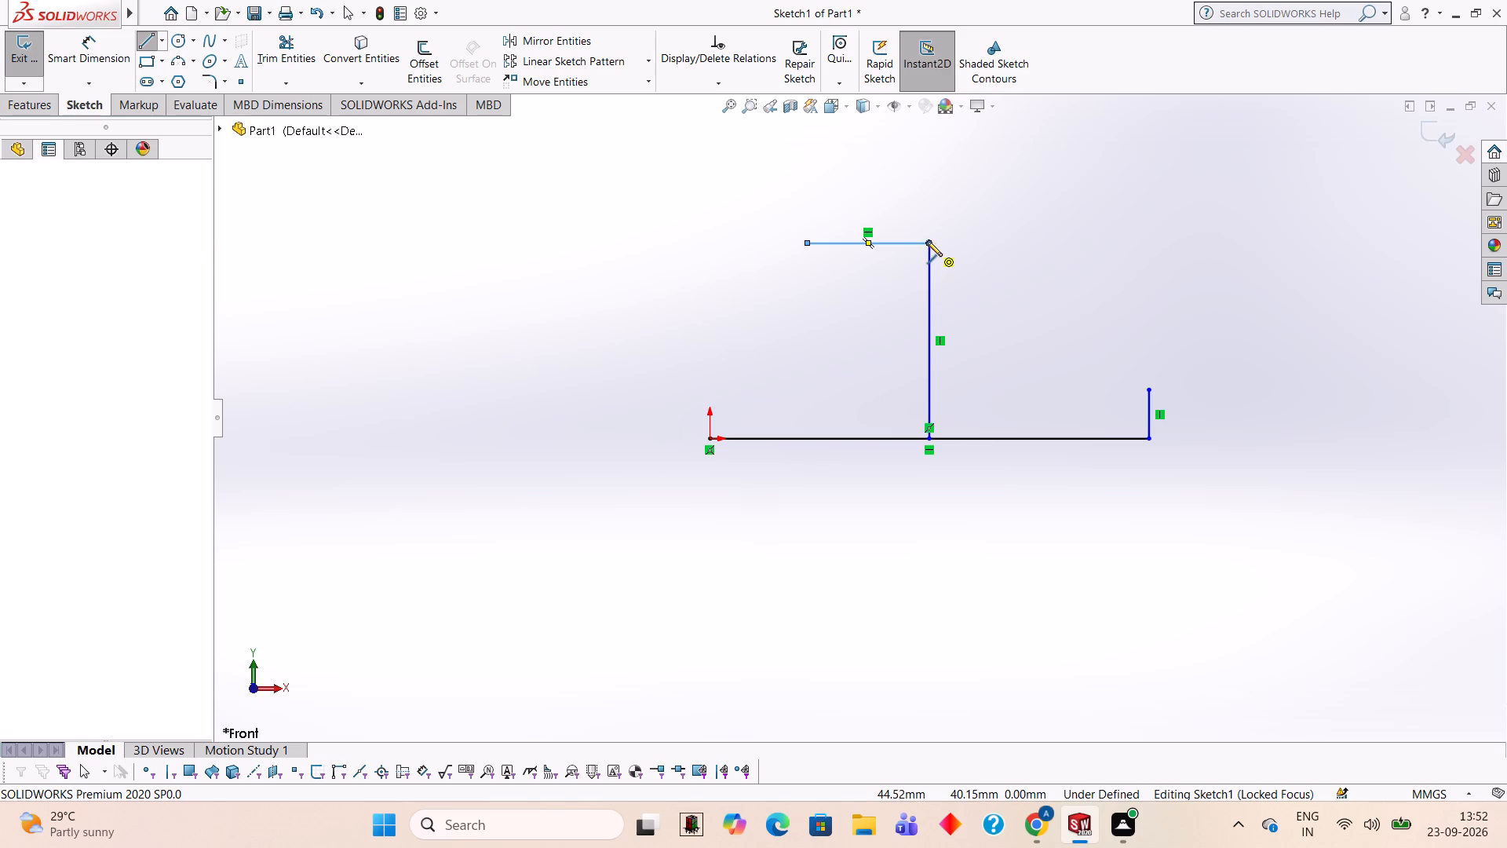
pyautogui.write('25')
pyautogui.press('Return')
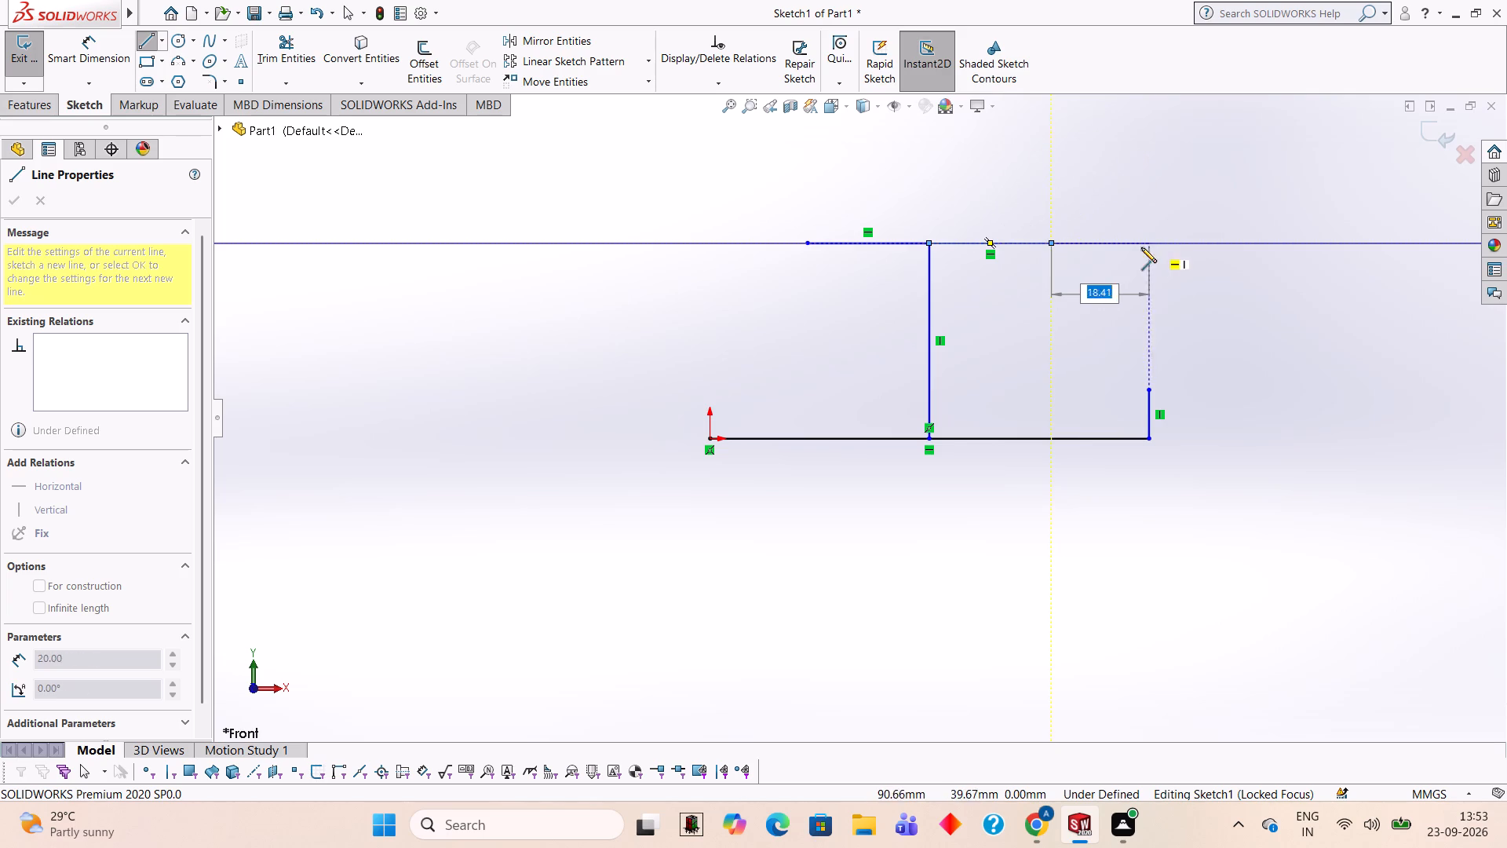
pyautogui.press('Escape')
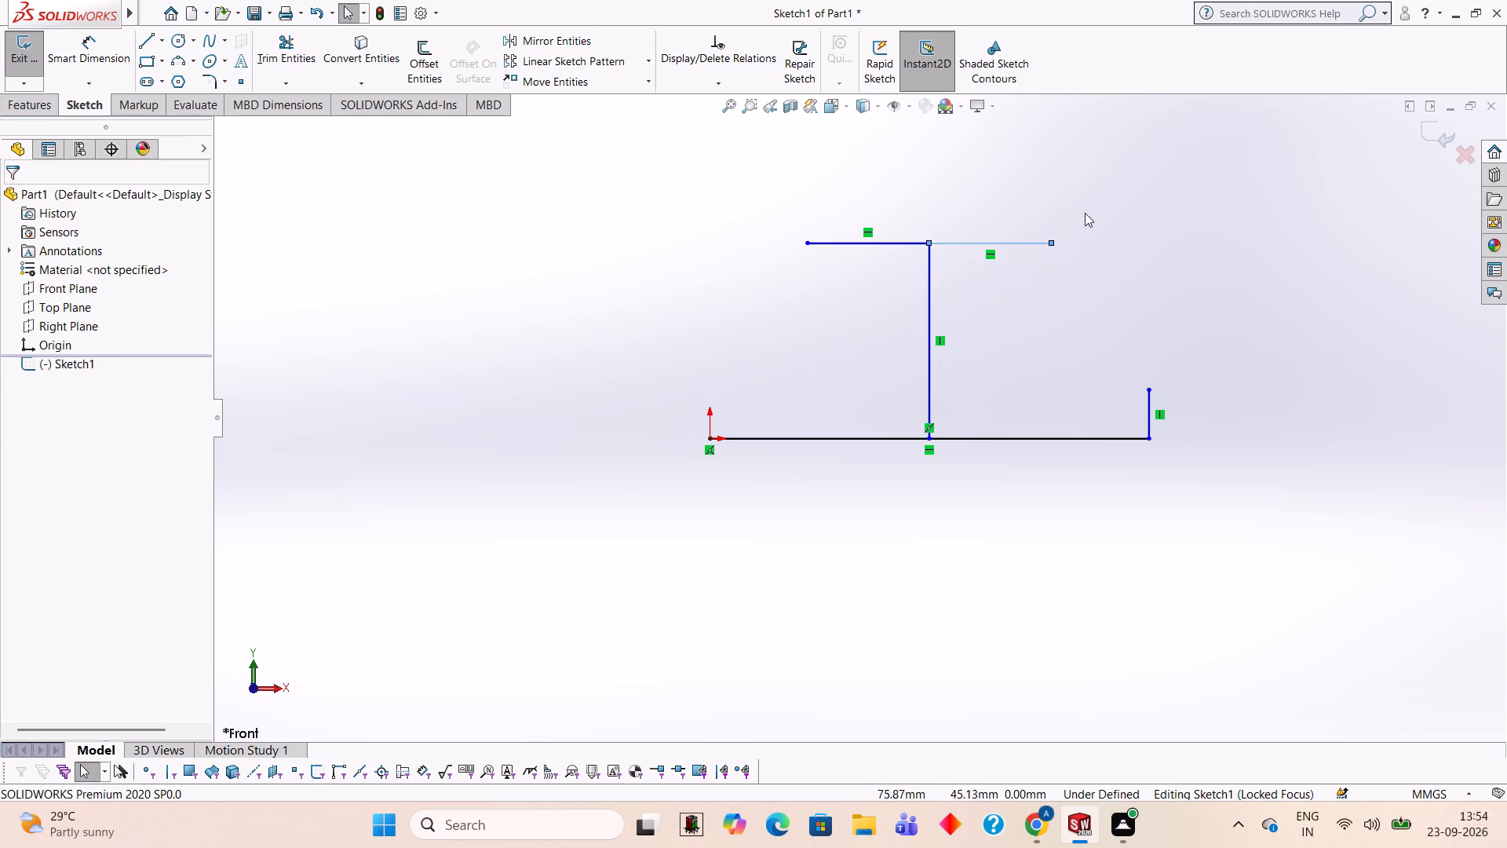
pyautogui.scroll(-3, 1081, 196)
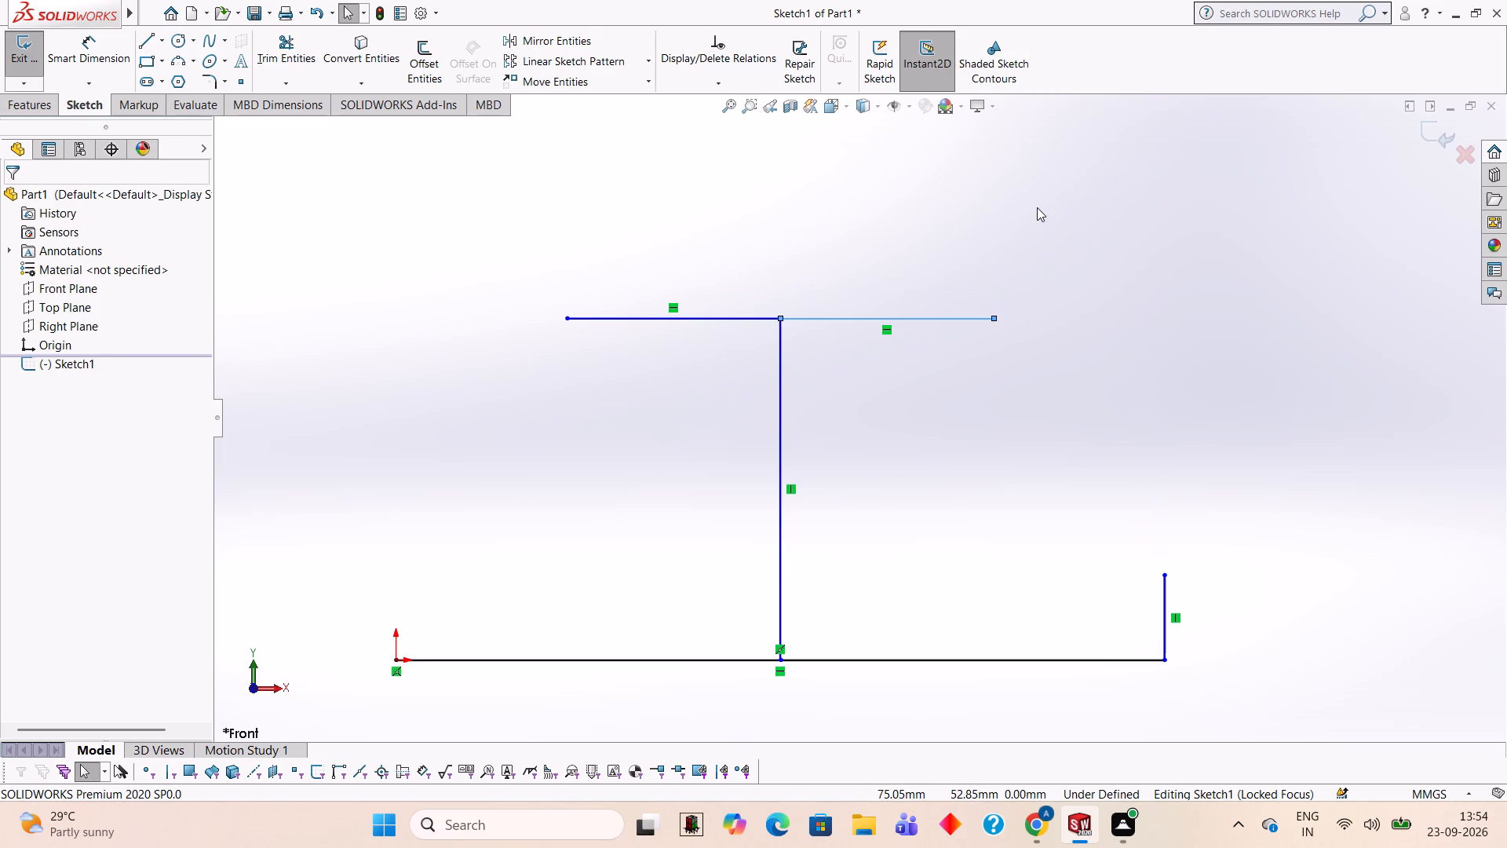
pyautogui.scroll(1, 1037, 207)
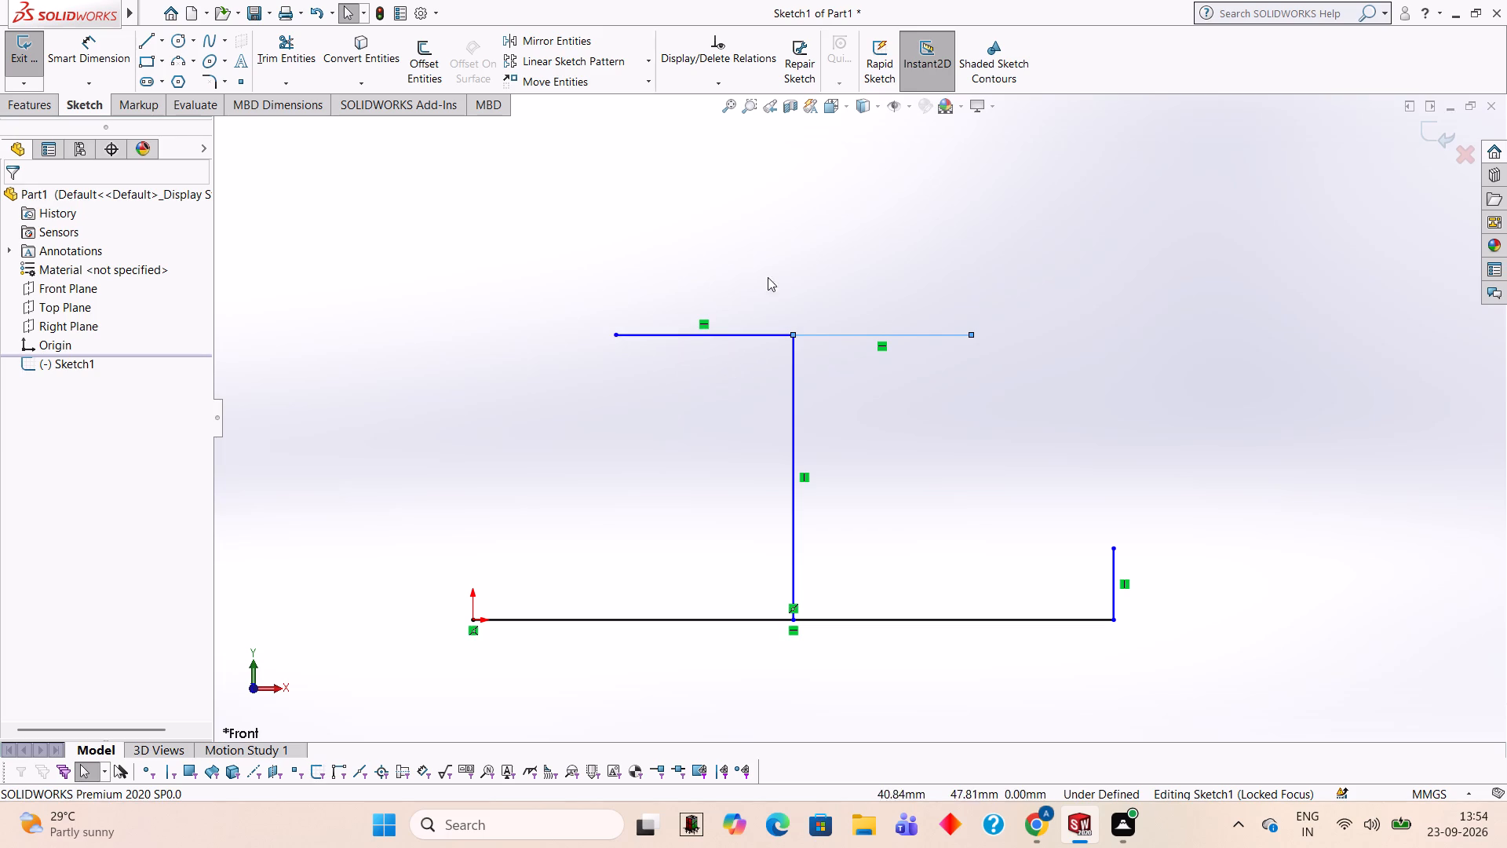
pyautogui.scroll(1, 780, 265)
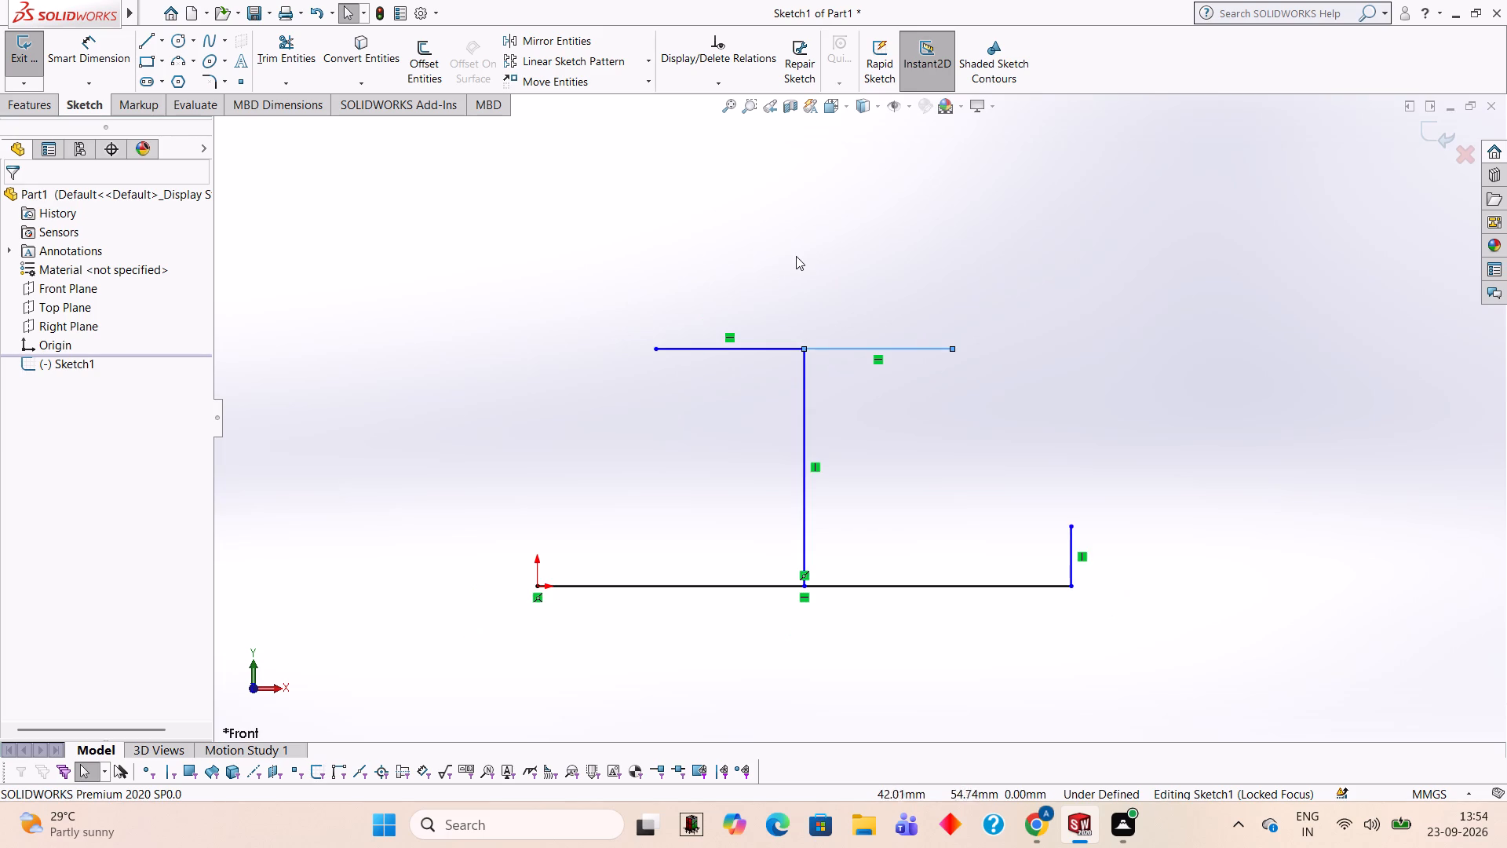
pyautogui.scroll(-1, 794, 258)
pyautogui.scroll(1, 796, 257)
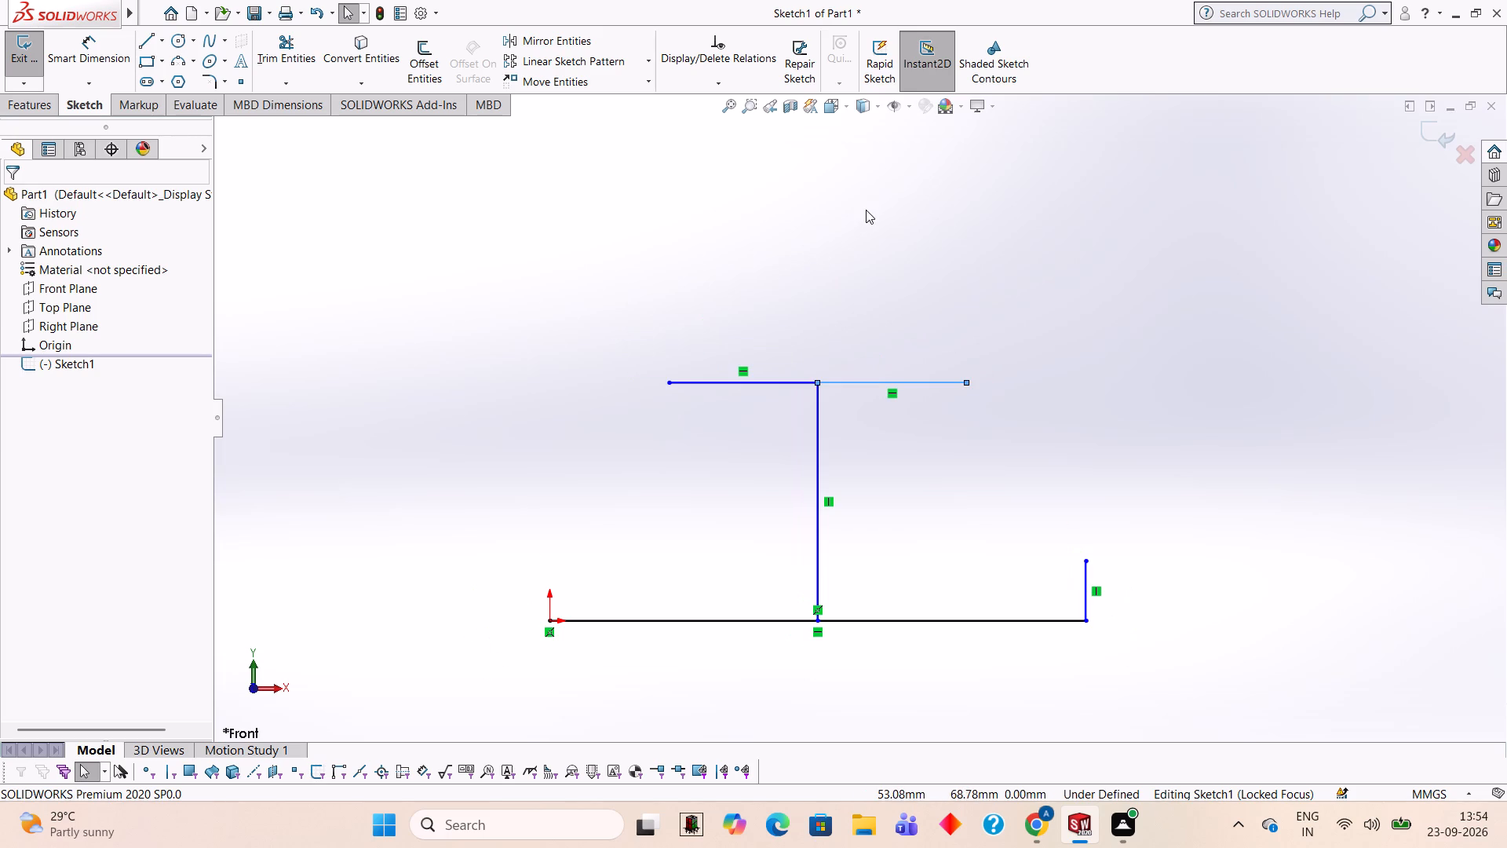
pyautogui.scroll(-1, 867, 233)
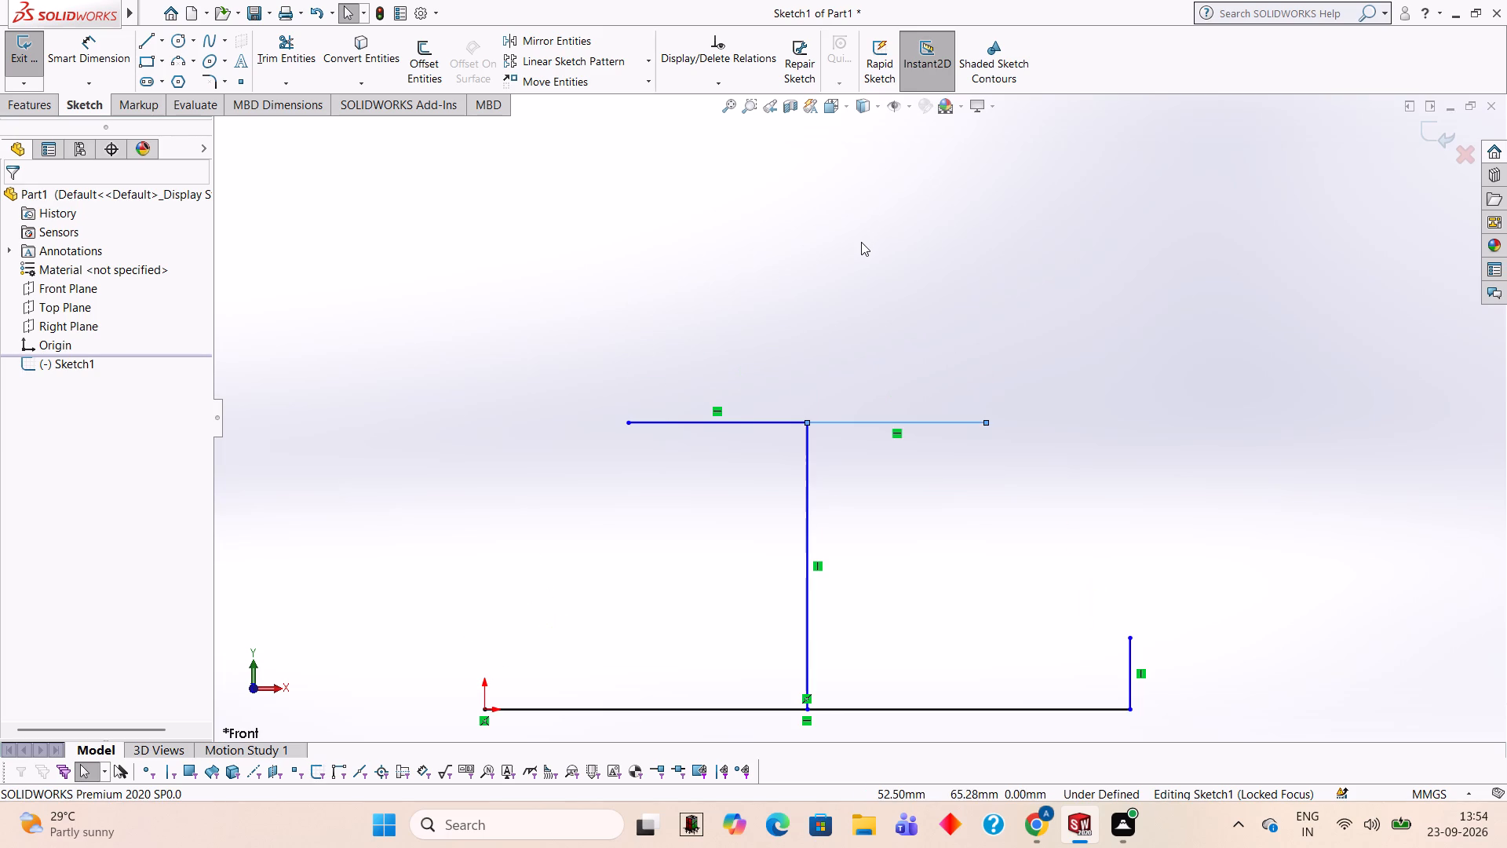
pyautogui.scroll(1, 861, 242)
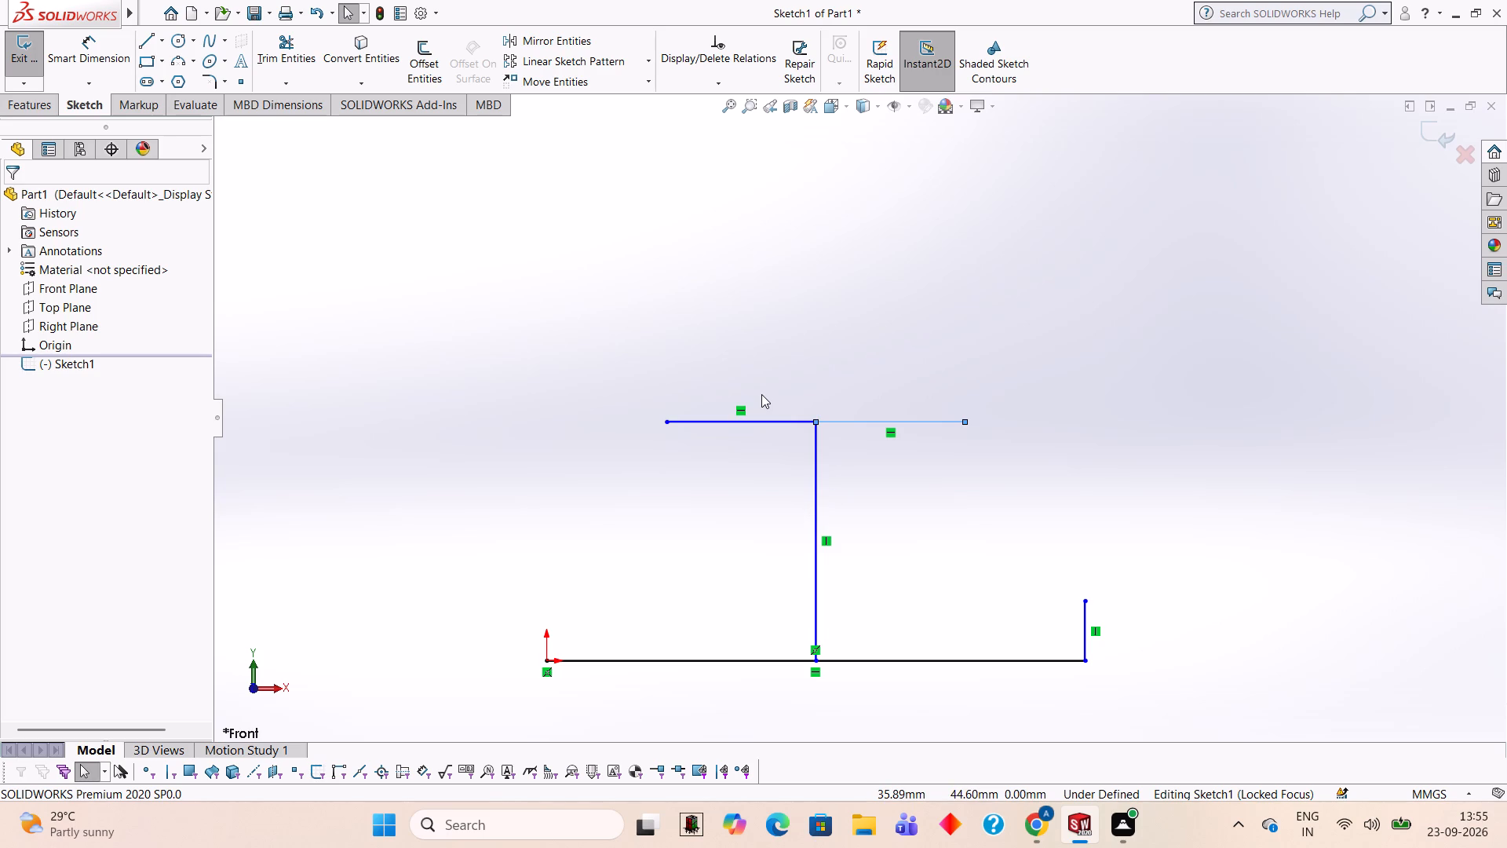
# Sketch a 10 mm vertical line upward from the origin.
pyautogui.click(146, 46)
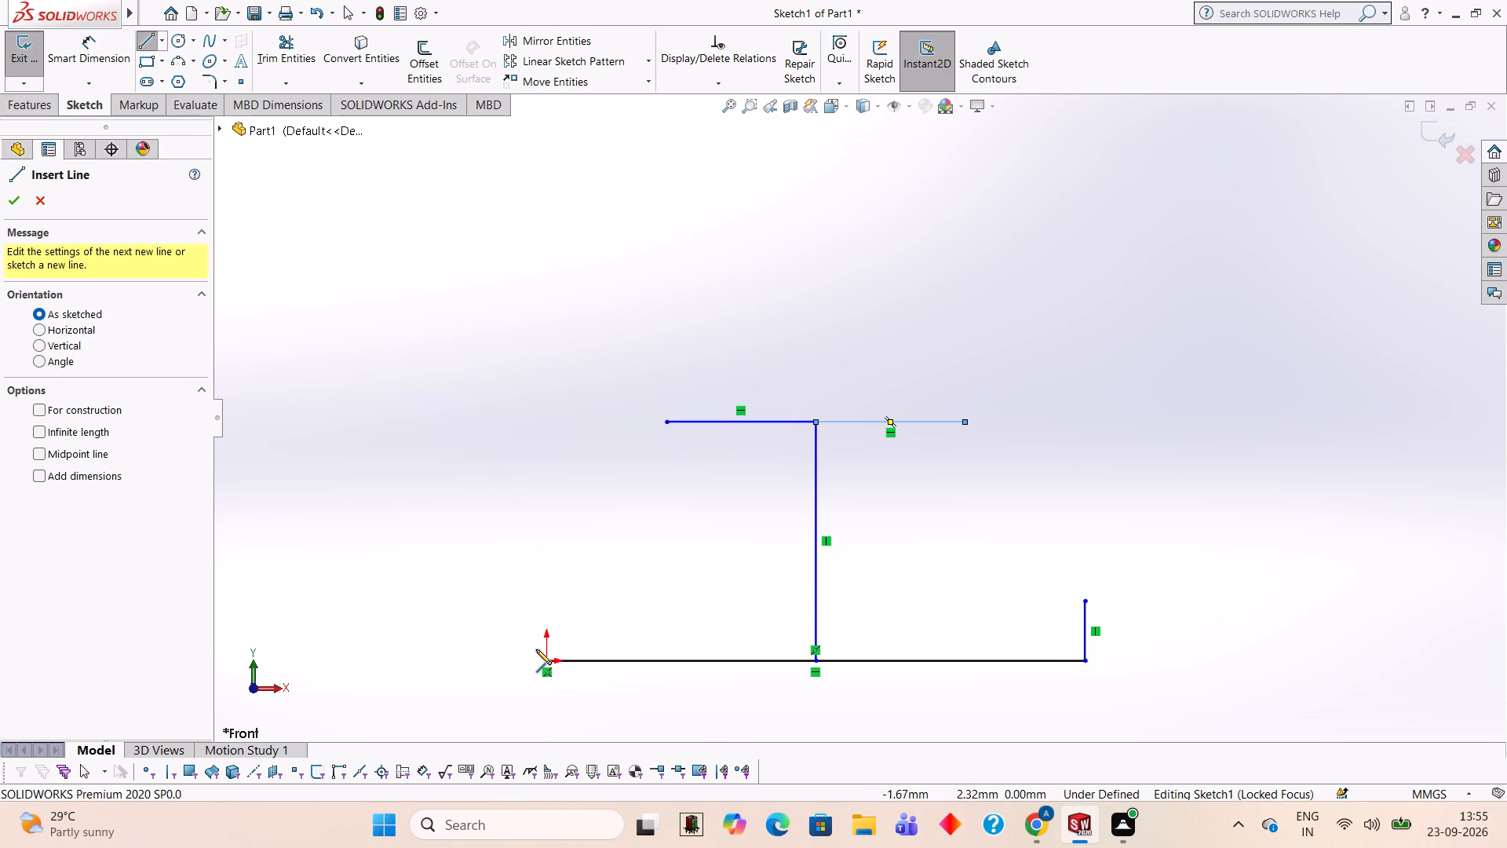
pyautogui.click(546, 660)
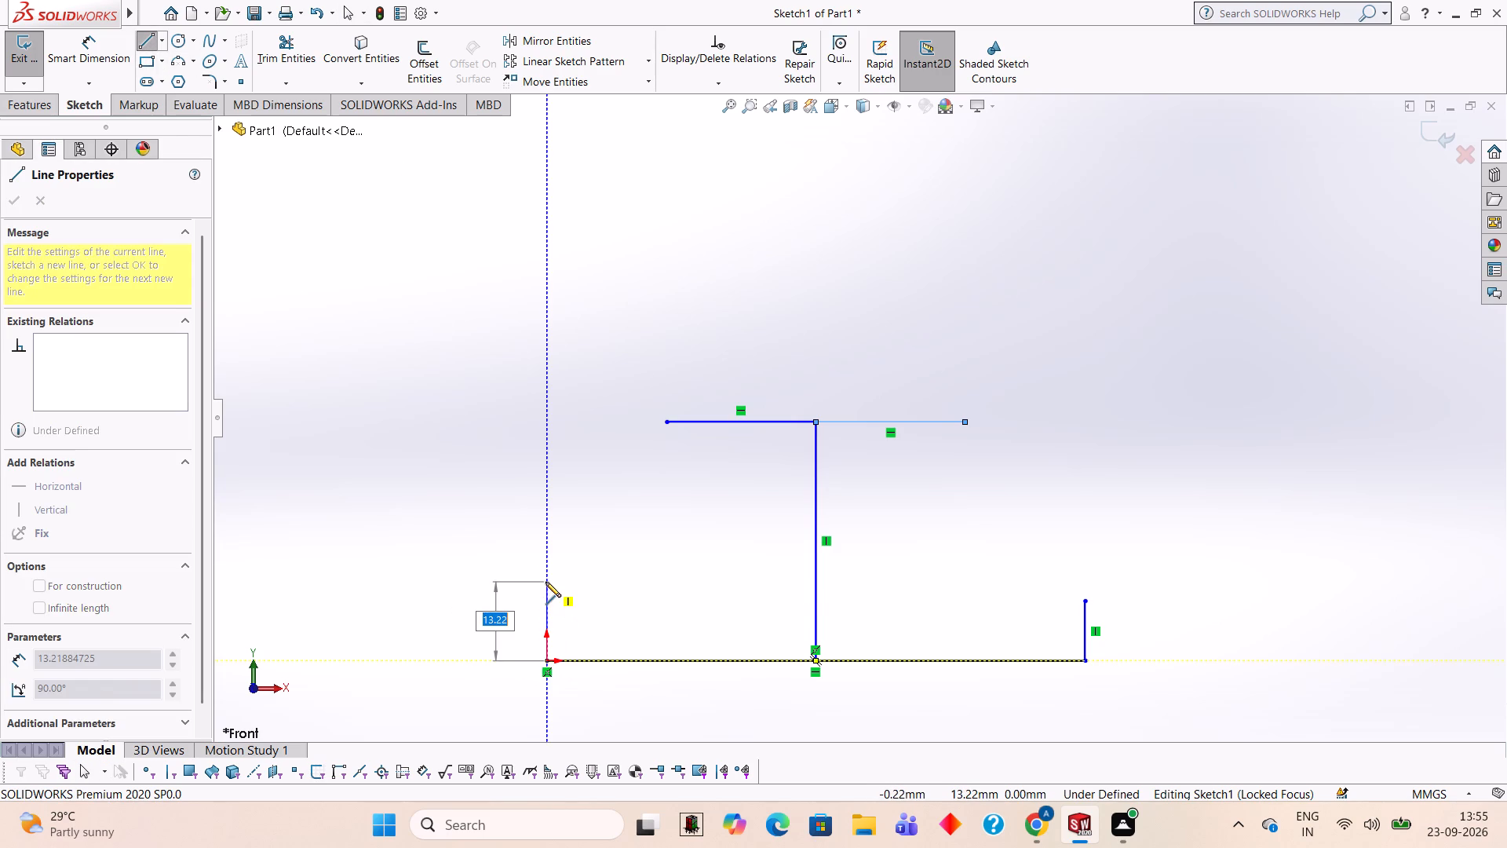
pyautogui.write('10')
pyautogui.press('Return')
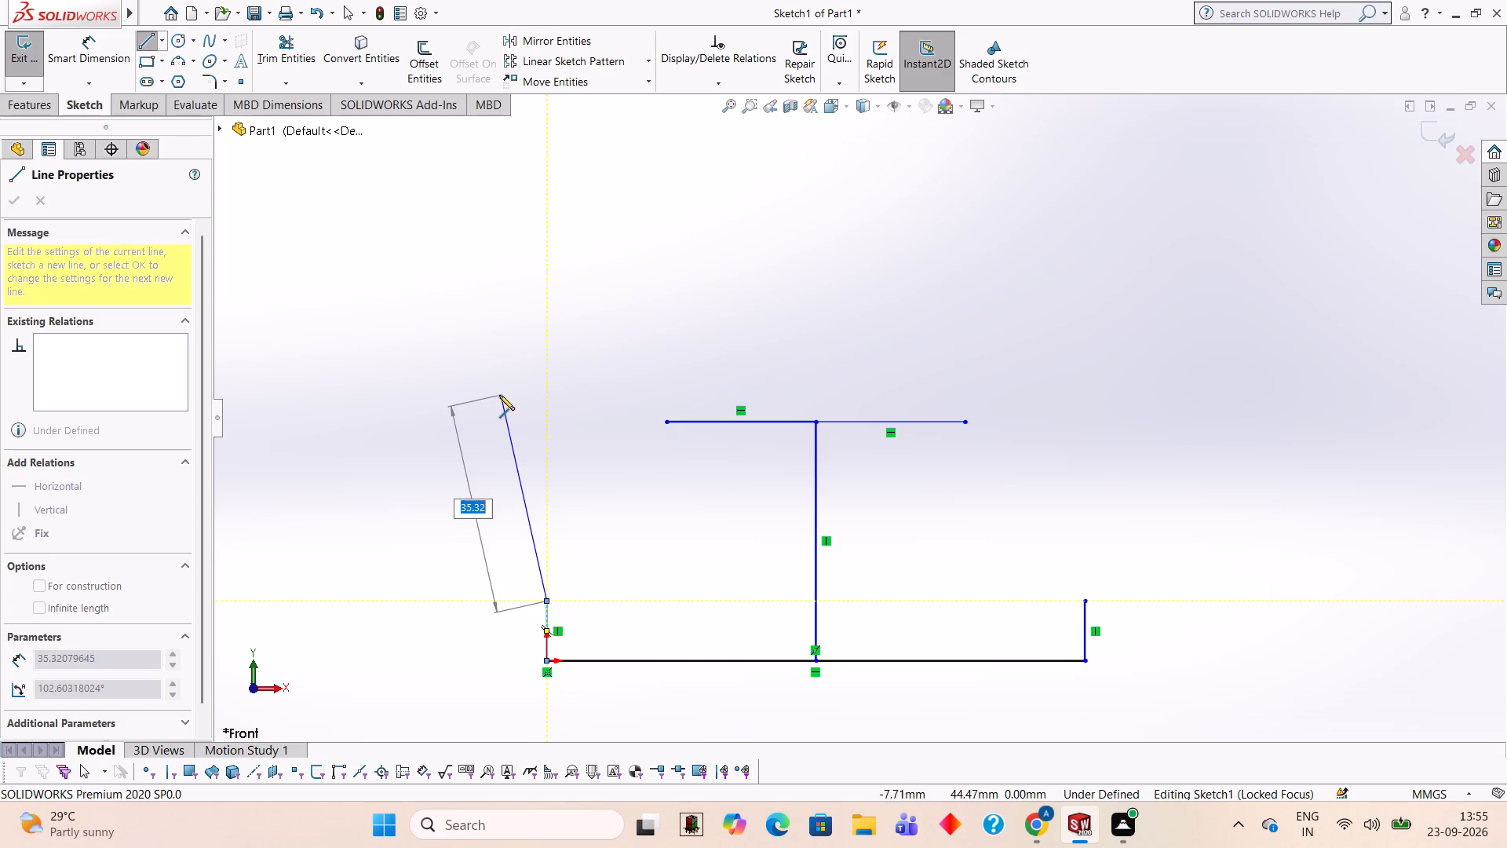
pyautogui.press('Escape')
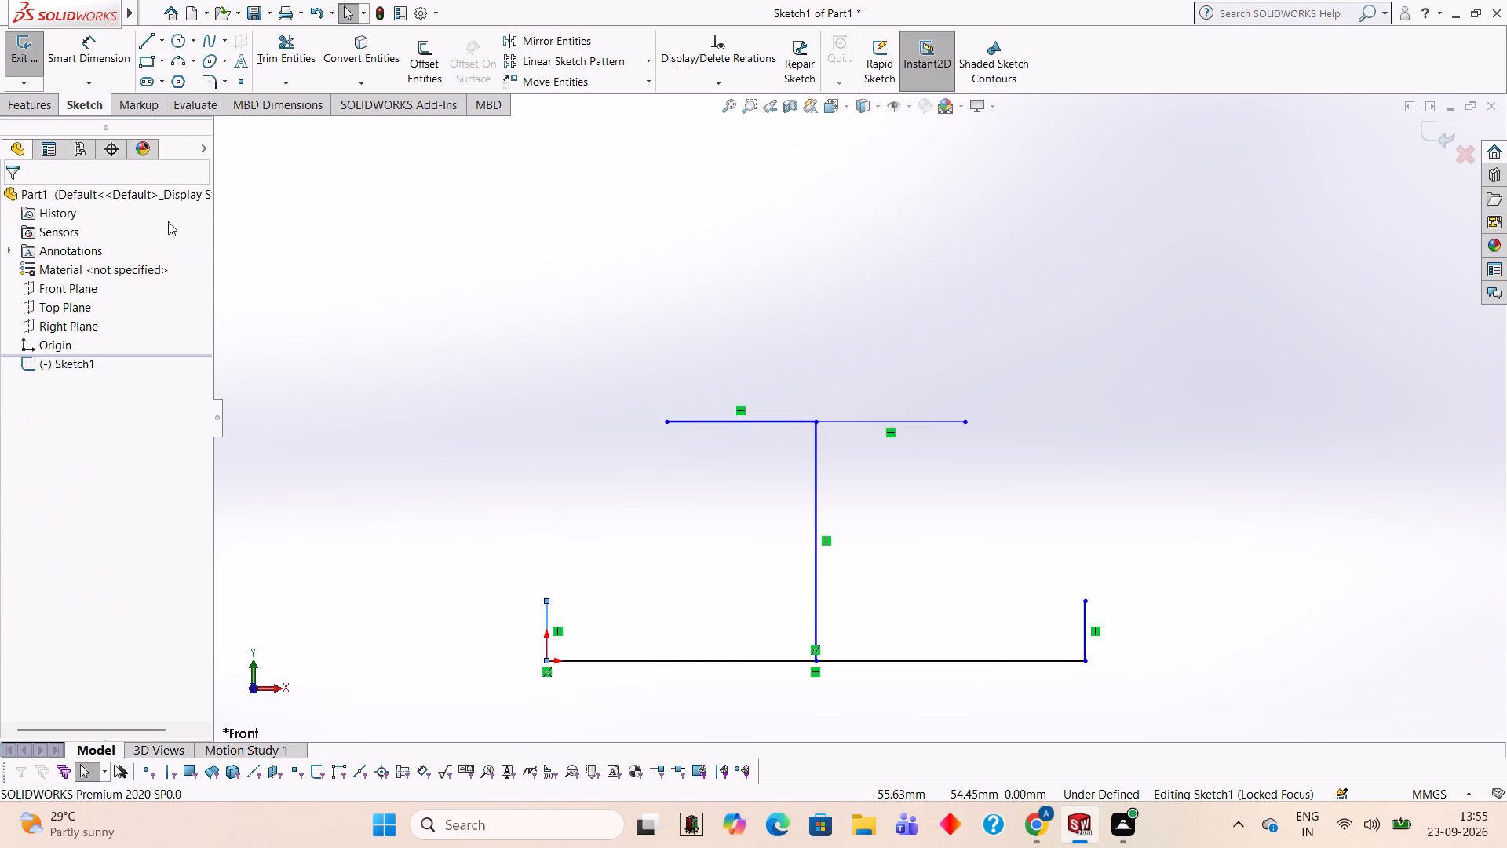
# Sketch a circle of radius 20 mm centred on the base line's midpoint.
pyautogui.click(169, 42)
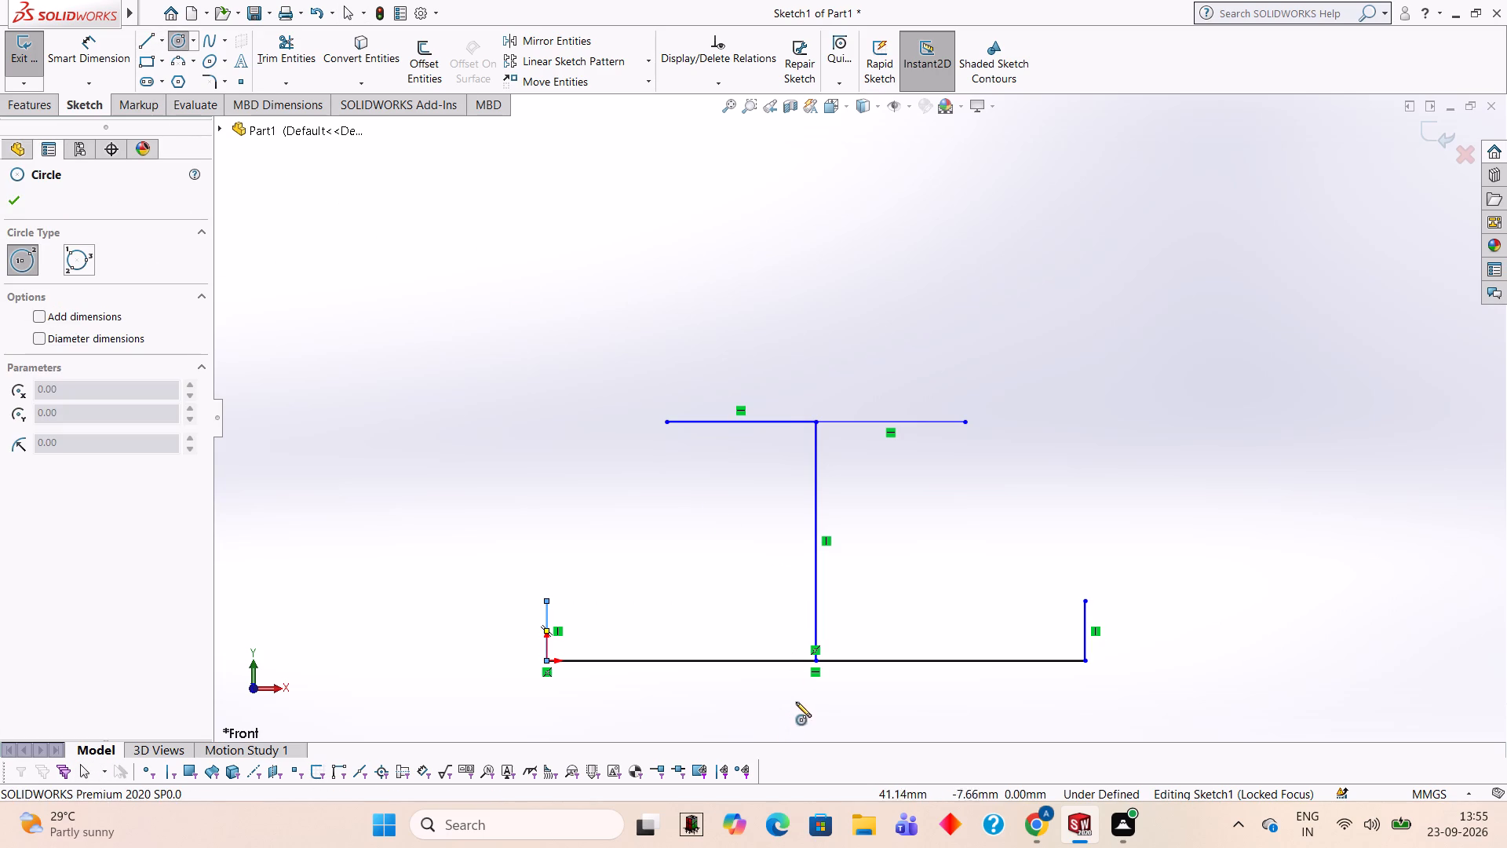
pyautogui.click(813, 659)
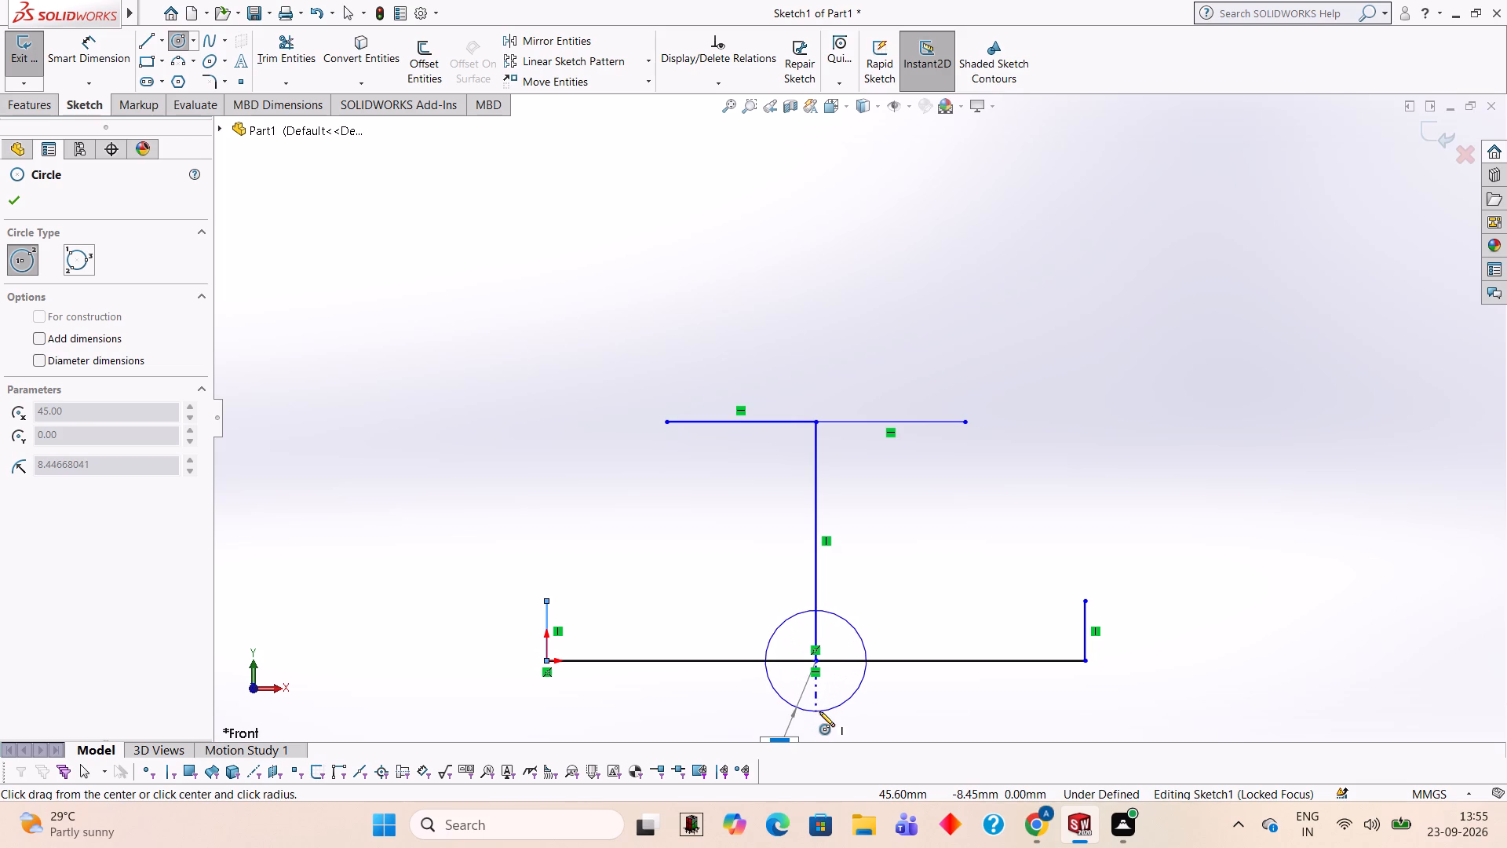
pyautogui.press('2')
pyautogui.press('0')
pyautogui.press('Return')
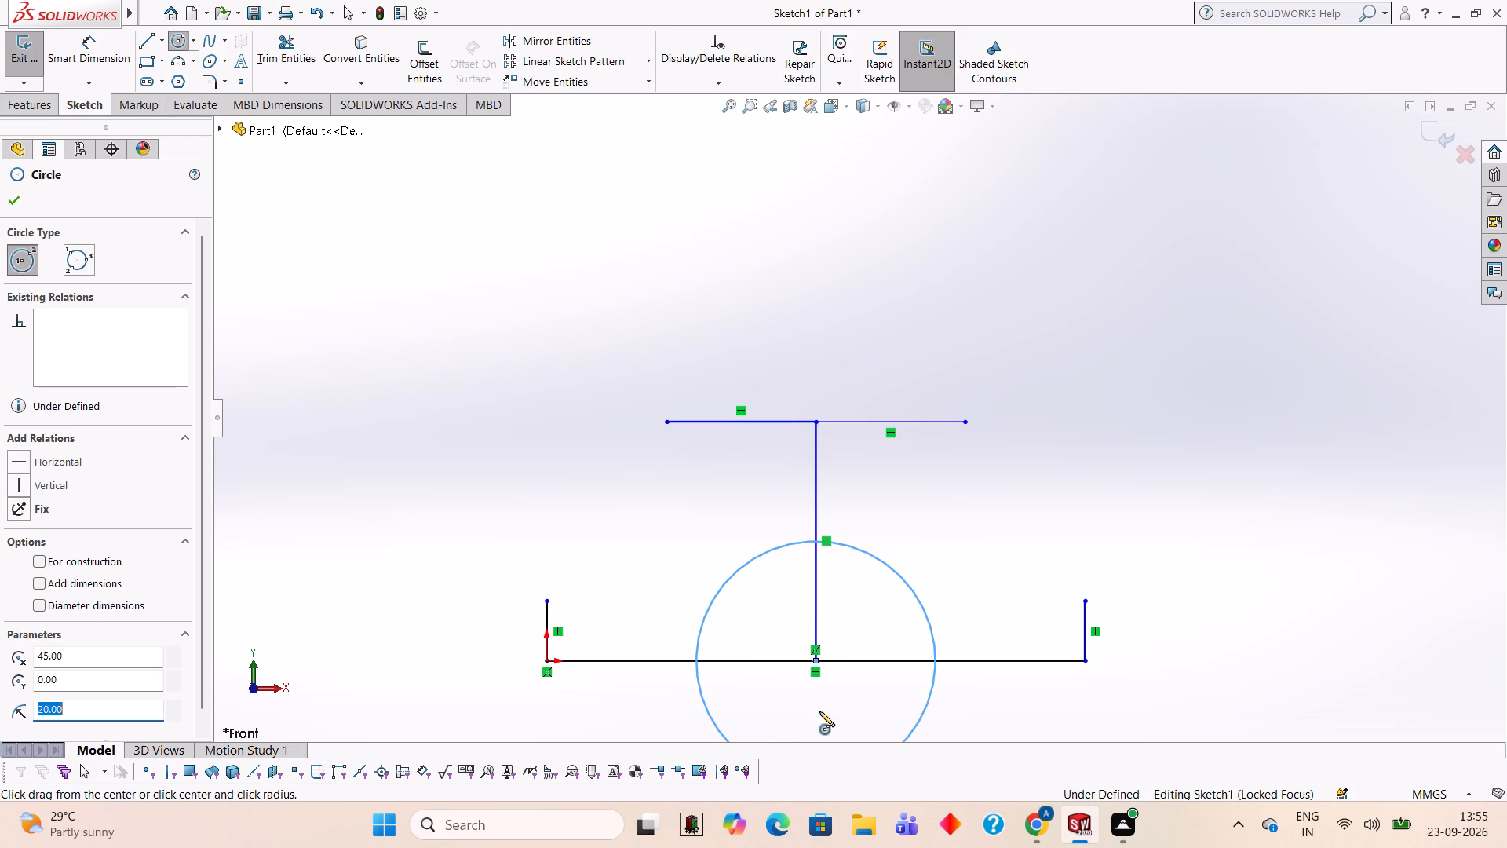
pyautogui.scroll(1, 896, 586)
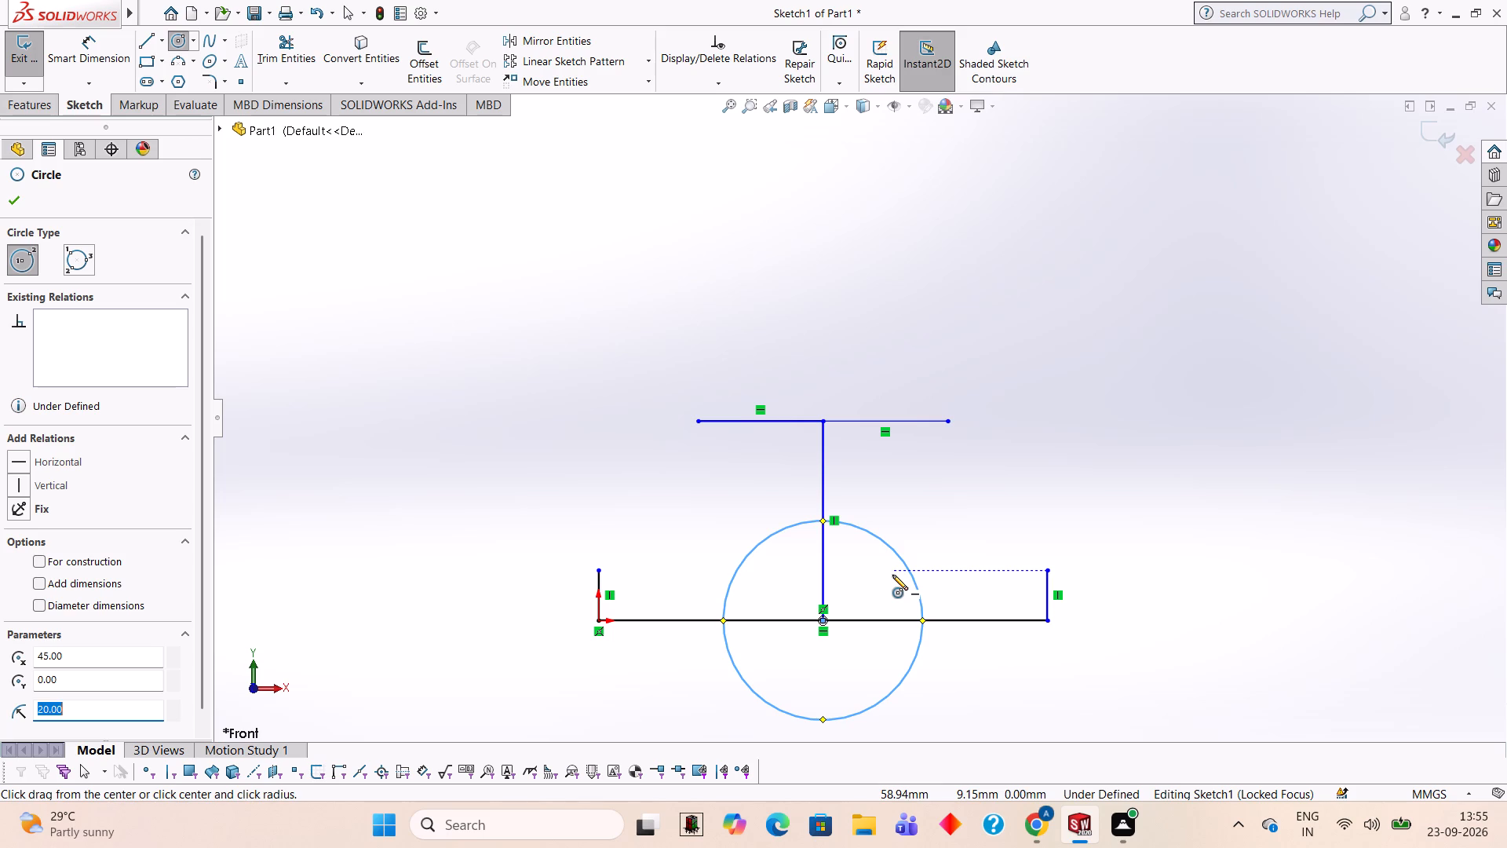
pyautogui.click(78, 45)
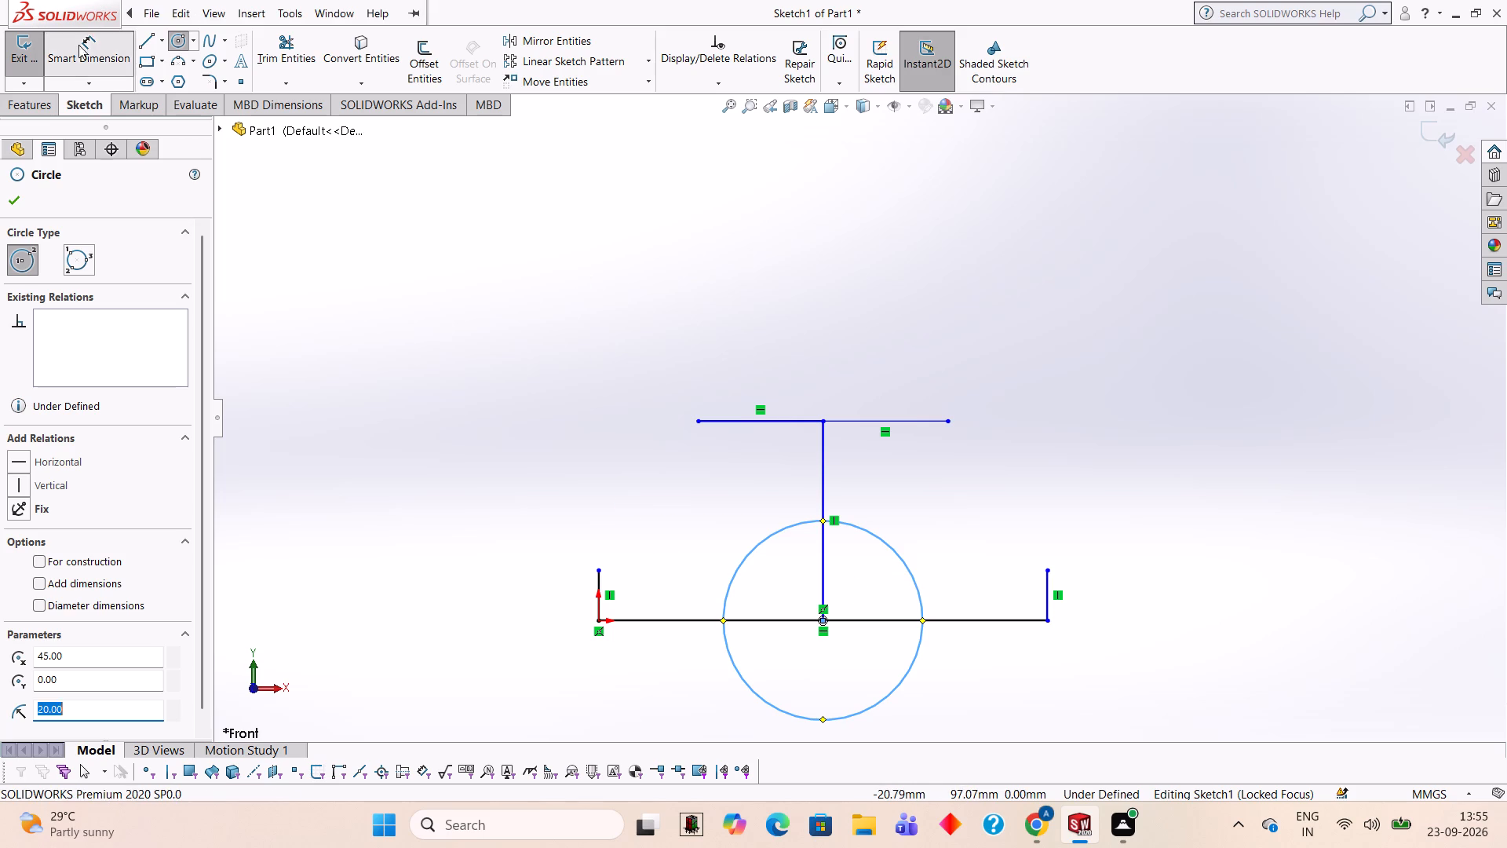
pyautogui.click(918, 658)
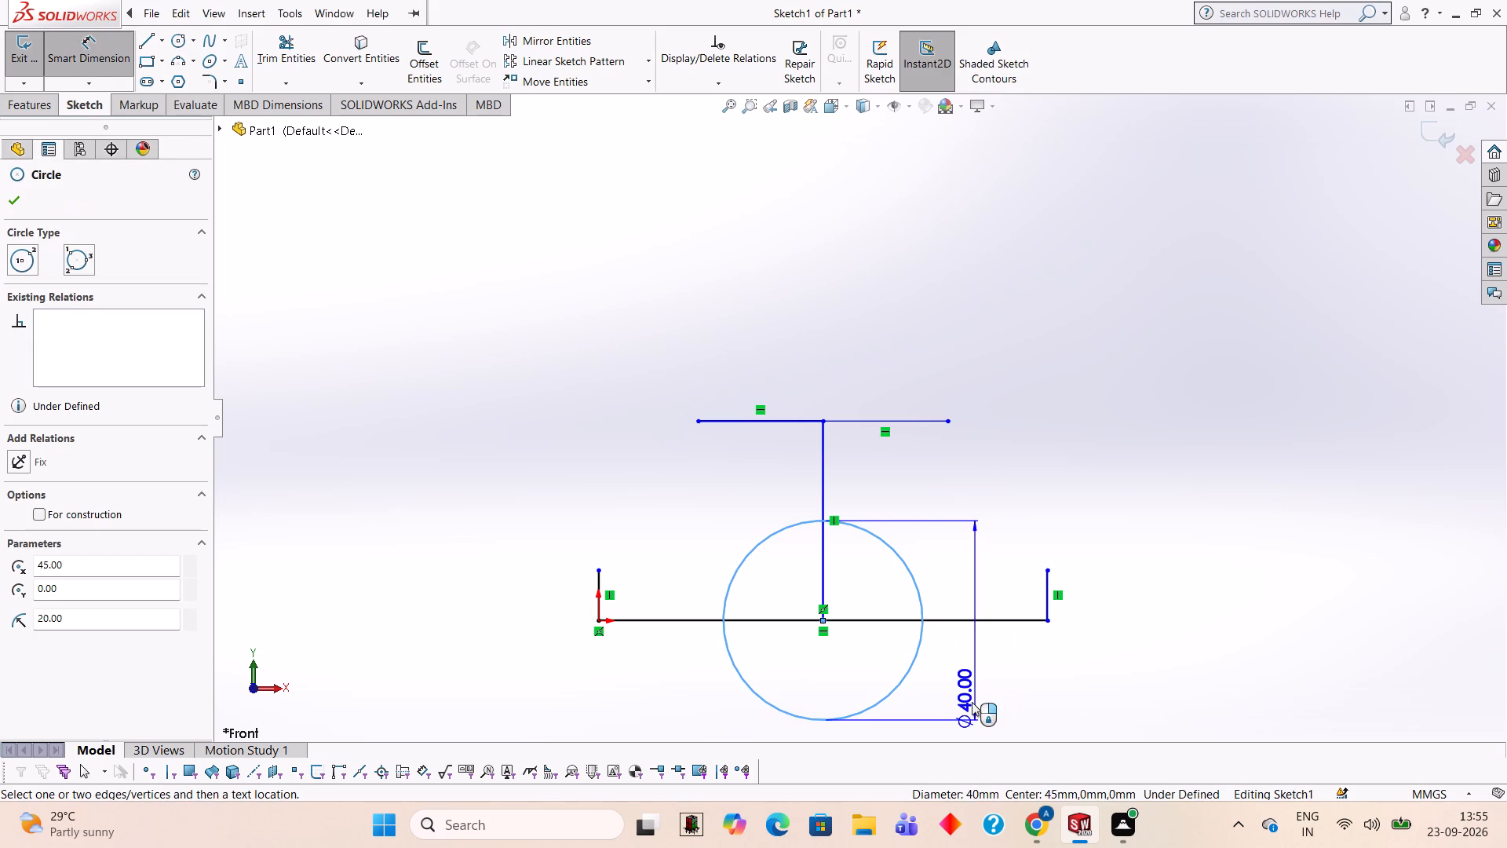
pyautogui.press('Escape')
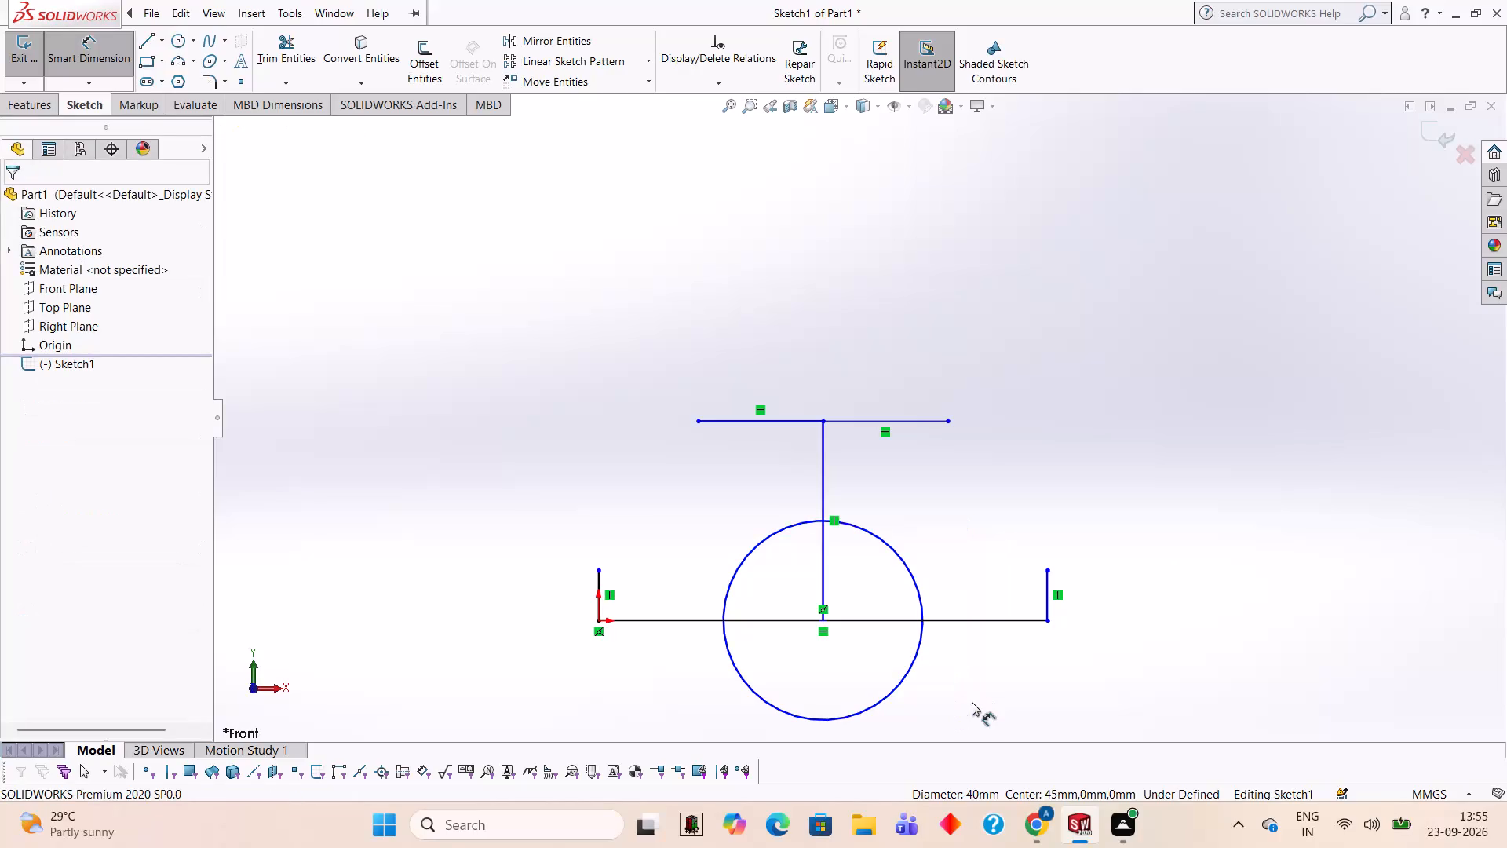
# Trim away the circle's lower half and the base line and vertical centre line segments inside it, accepting deletion of the midpoint relation.
pyautogui.click(291, 44)
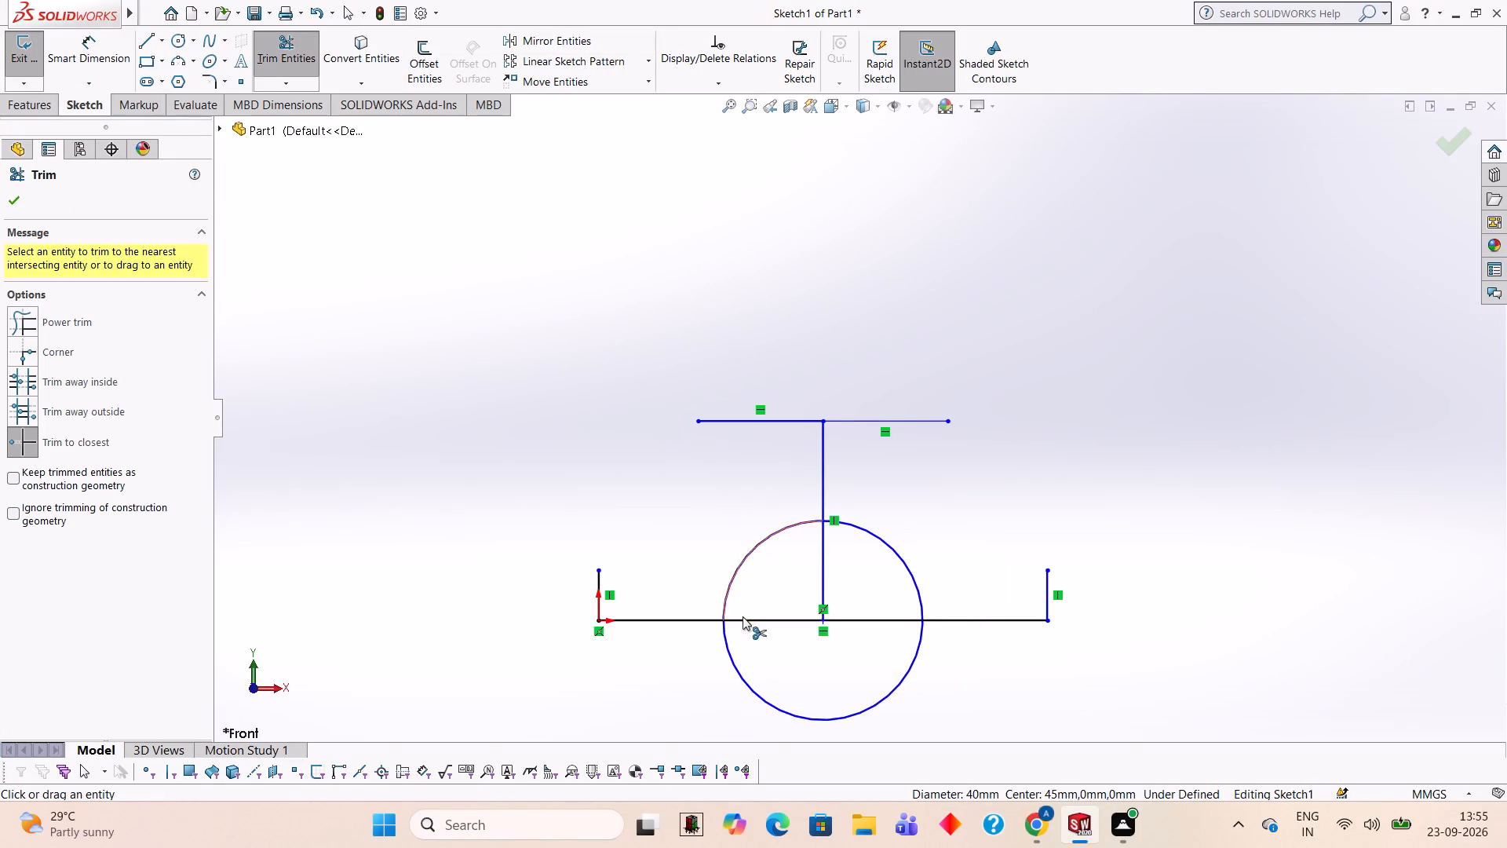
pyautogui.click(728, 656)
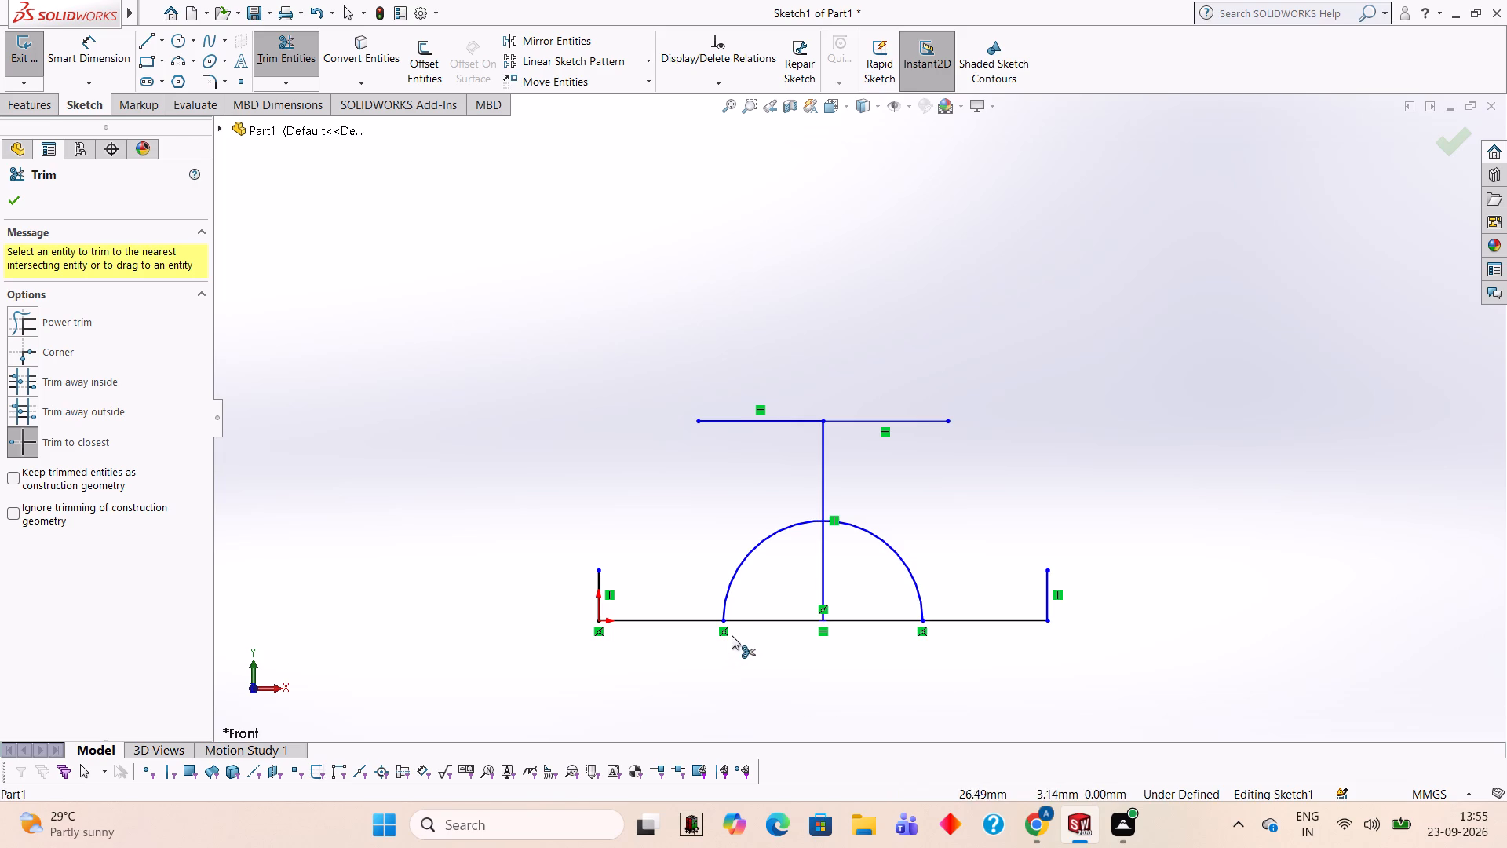
pyautogui.click(768, 623)
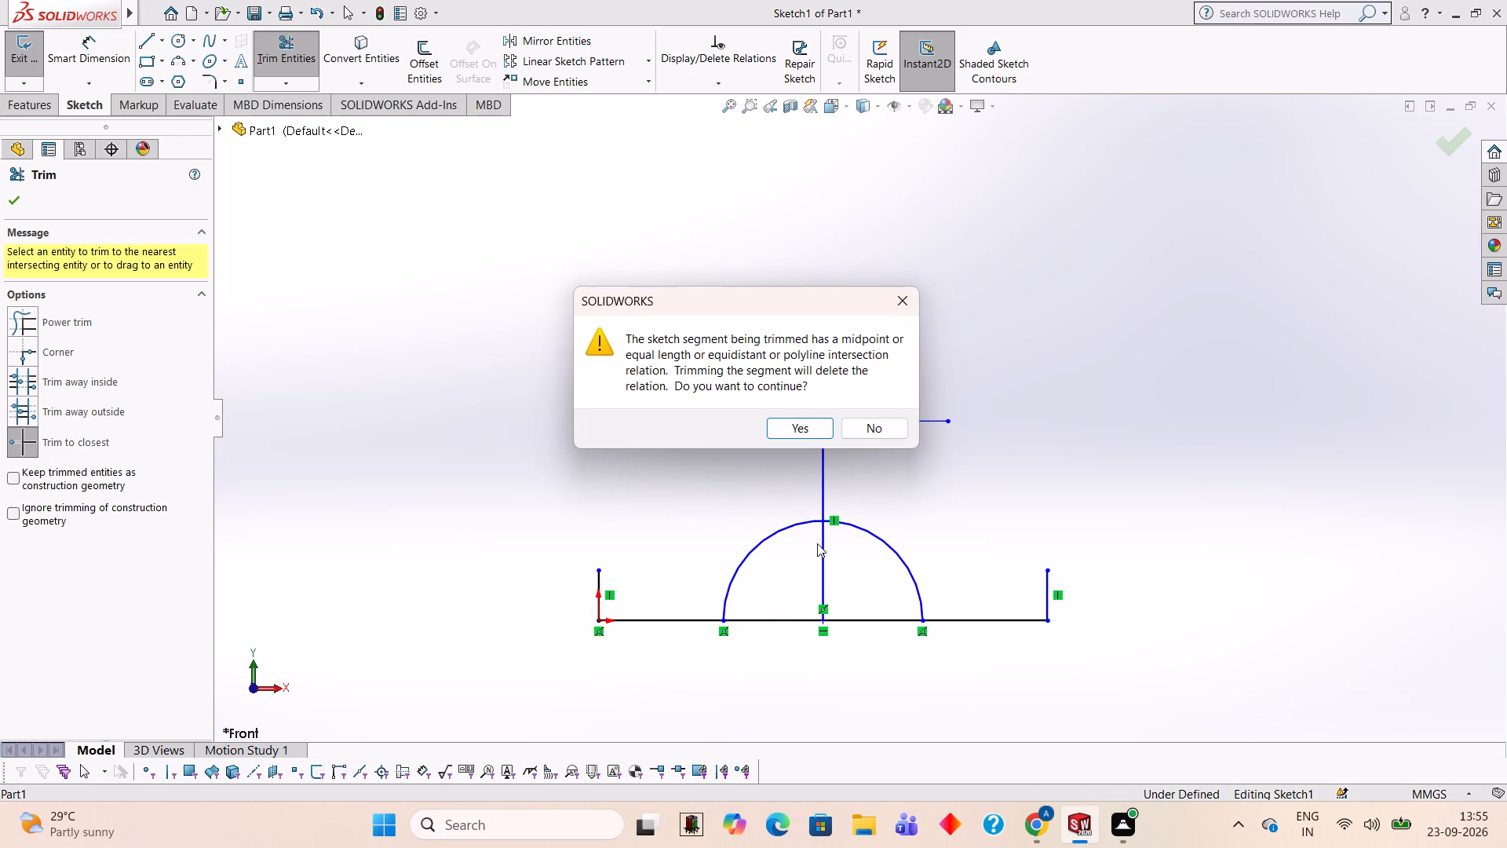
pyautogui.click(826, 426)
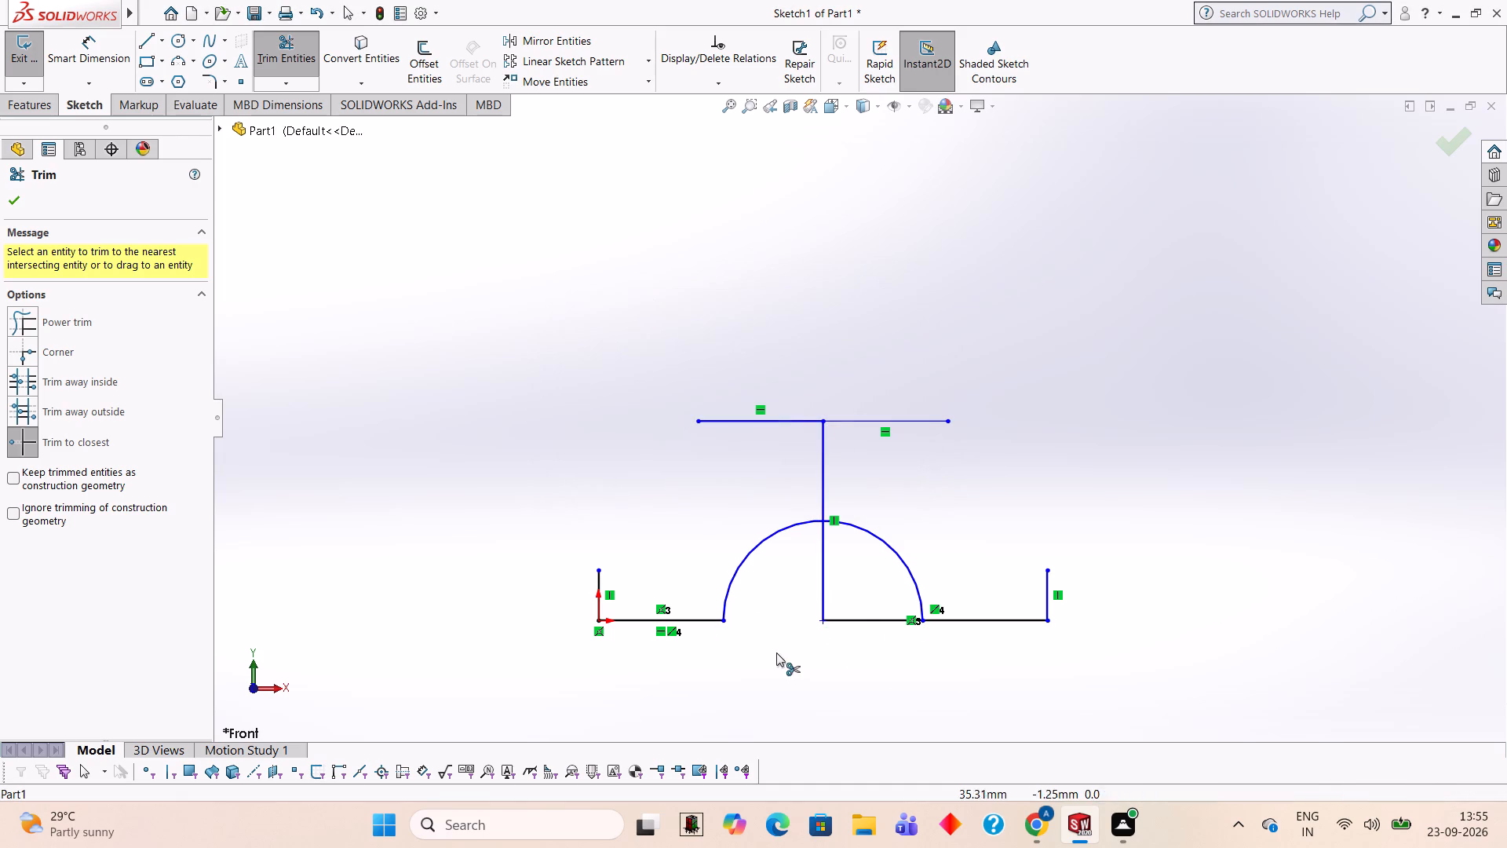
pyautogui.click(871, 619)
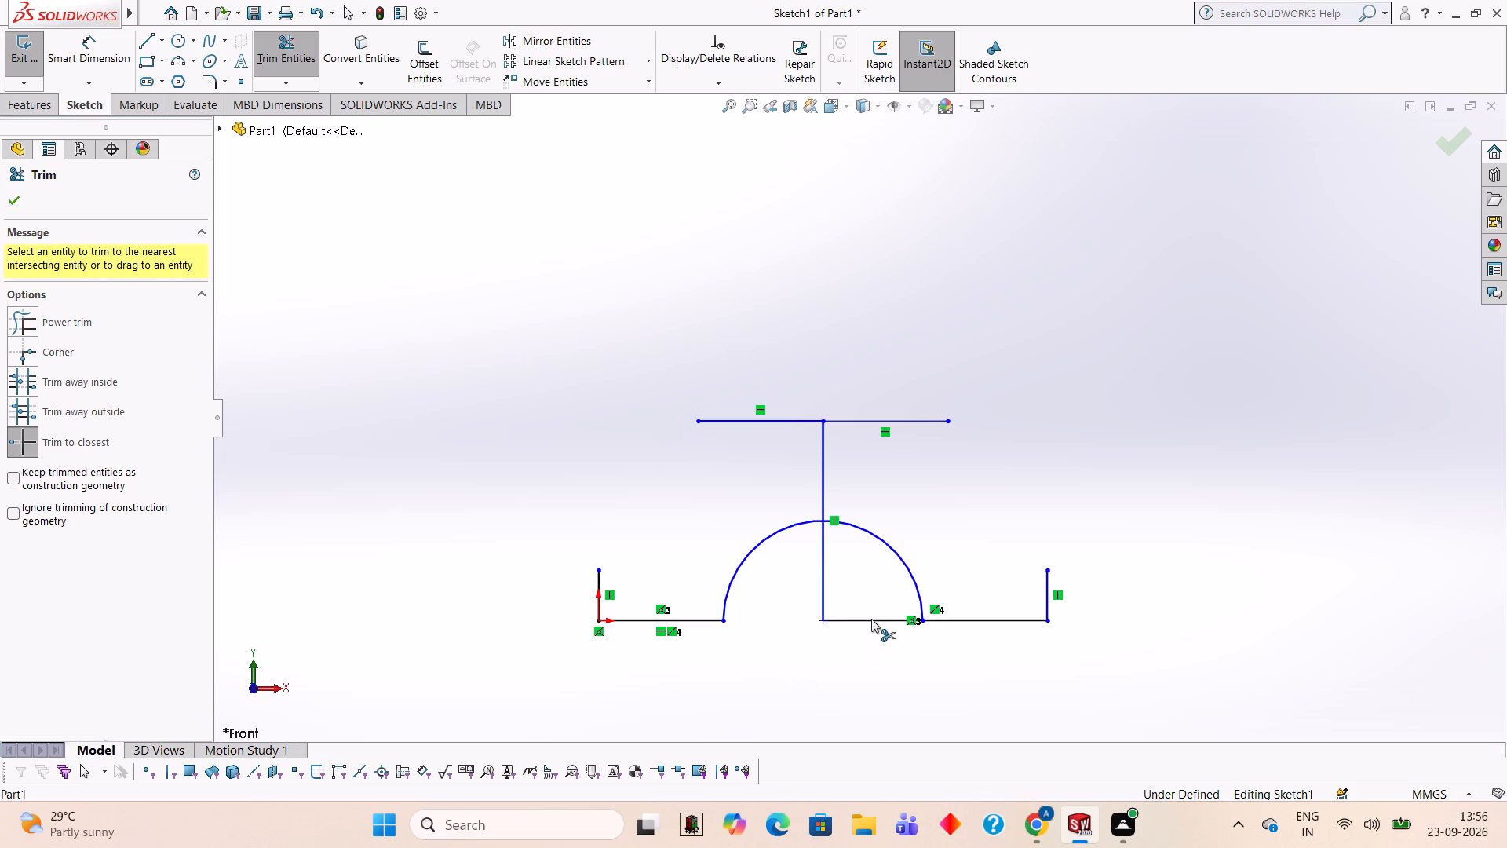
pyautogui.click(823, 584)
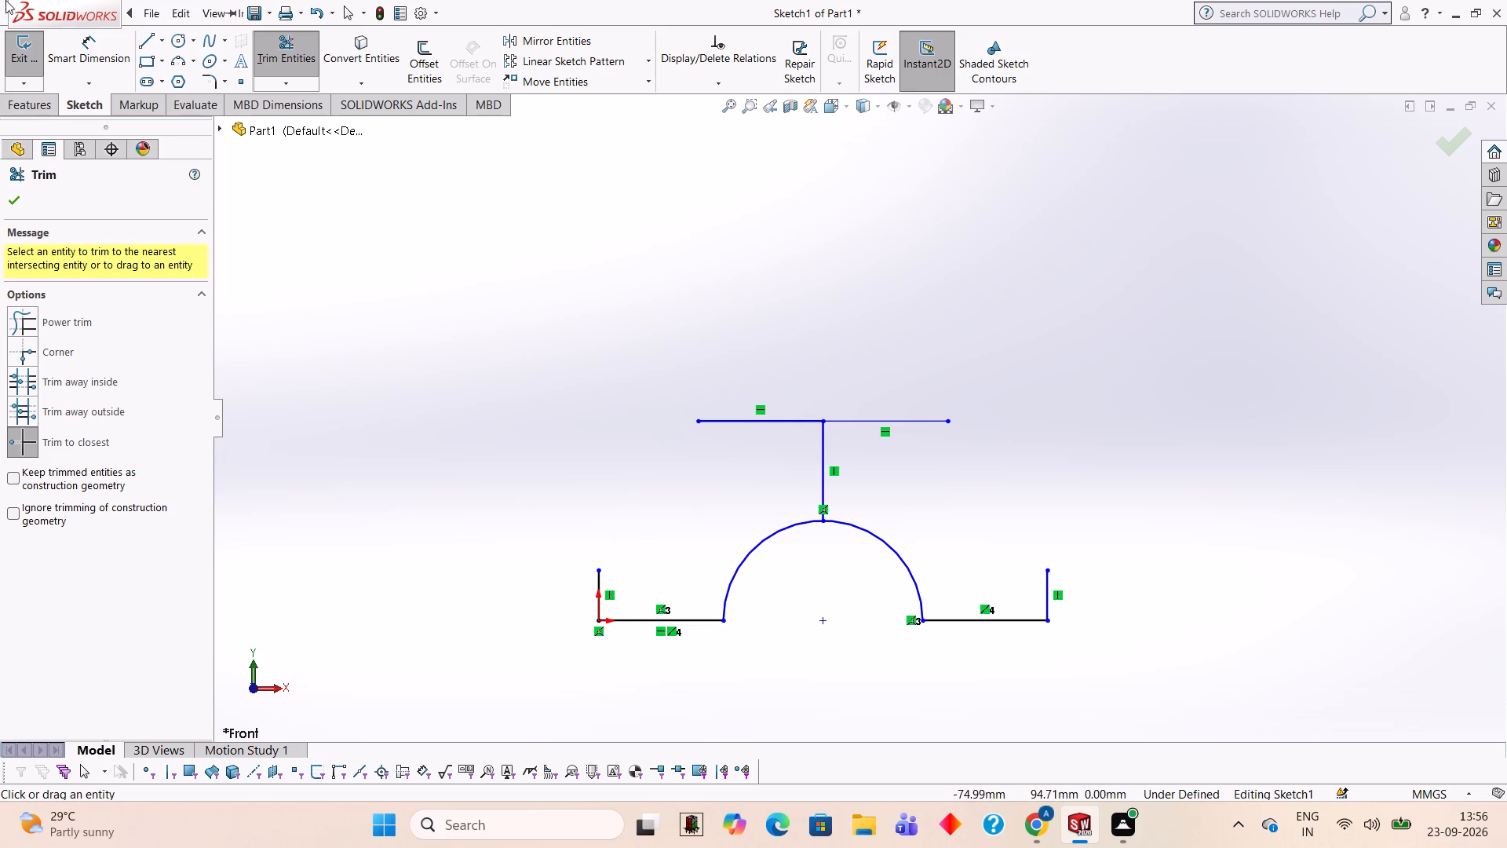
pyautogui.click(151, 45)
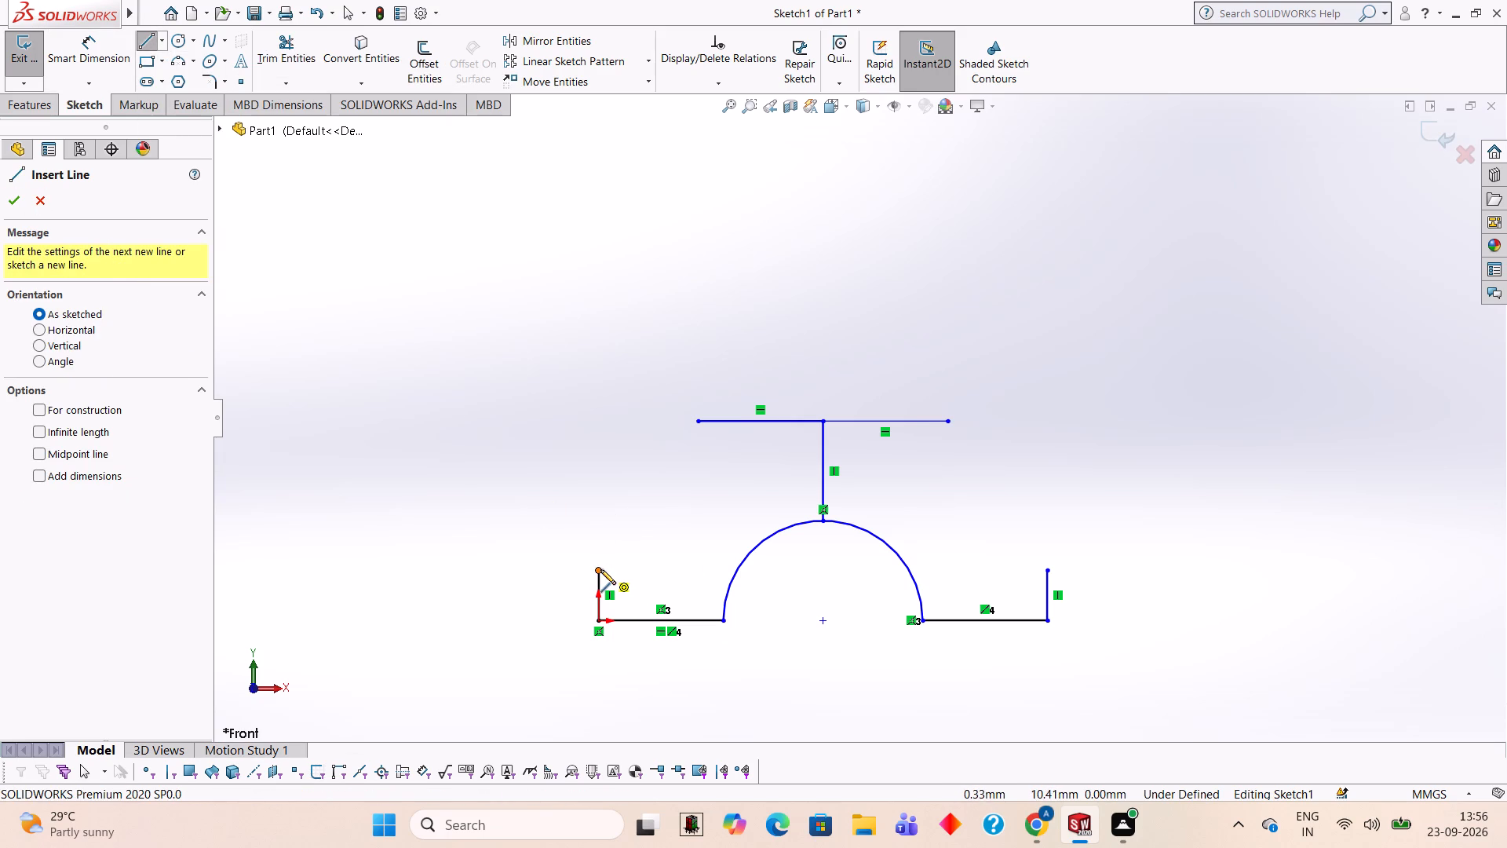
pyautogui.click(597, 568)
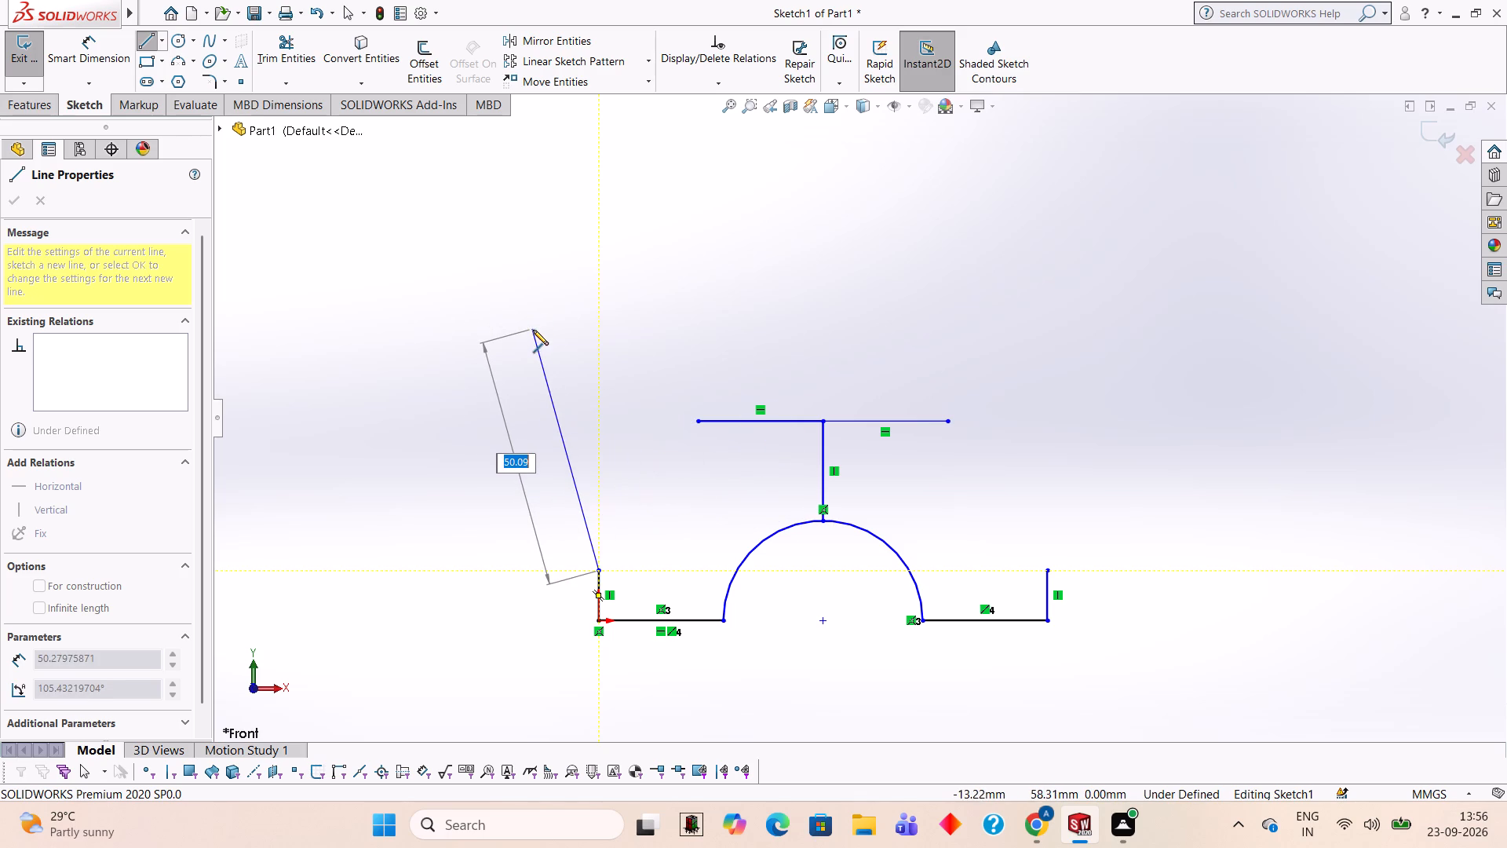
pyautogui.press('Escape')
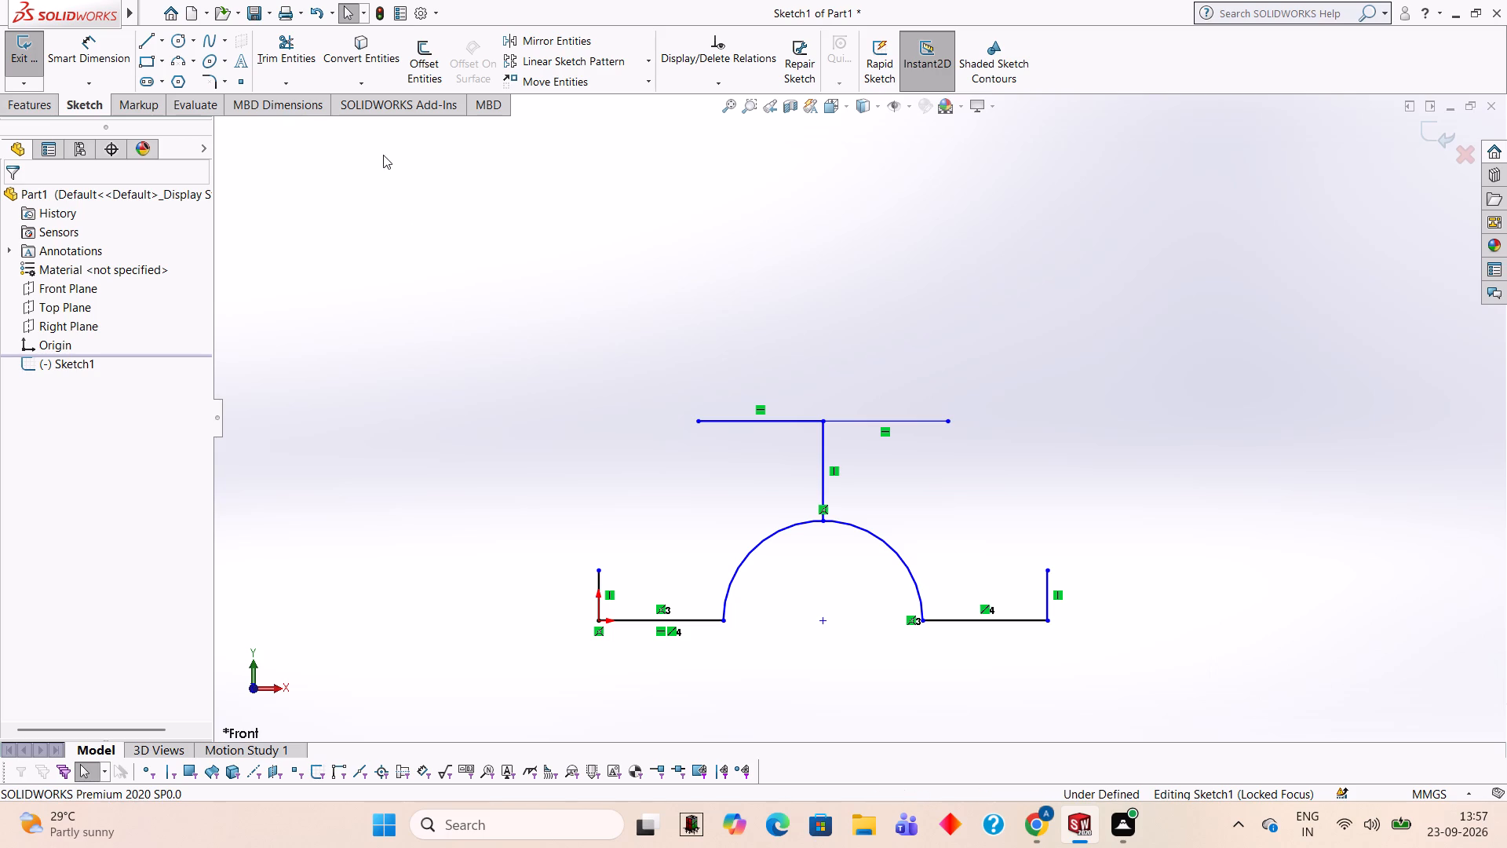
# Extend the top outline 5 mm leftward with a horizontal line, continuing with a sloped line to the top of the left 10 mm side.
pyautogui.click(150, 39)
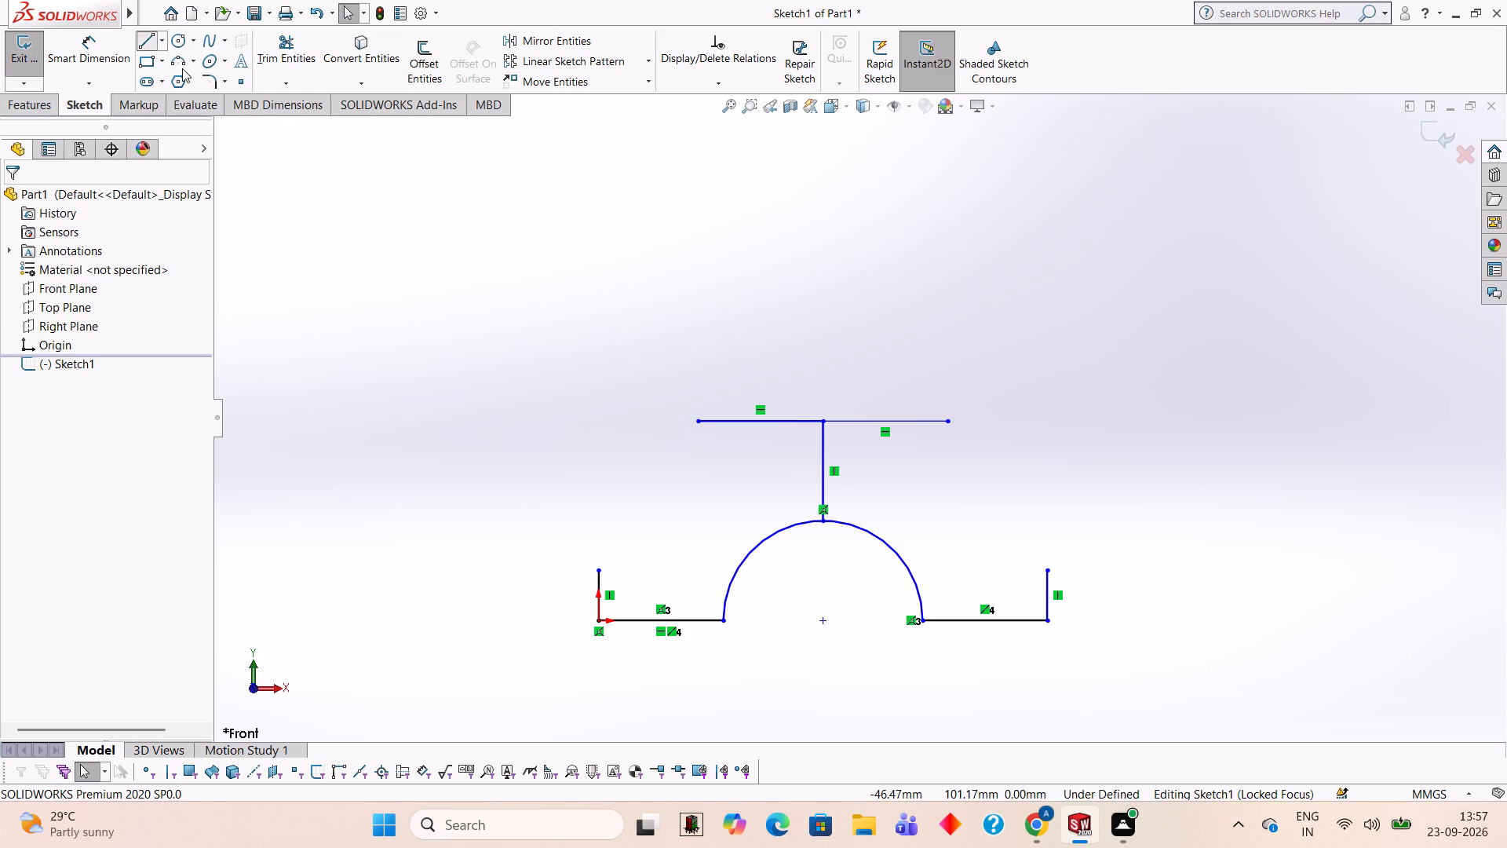
pyautogui.click(696, 419)
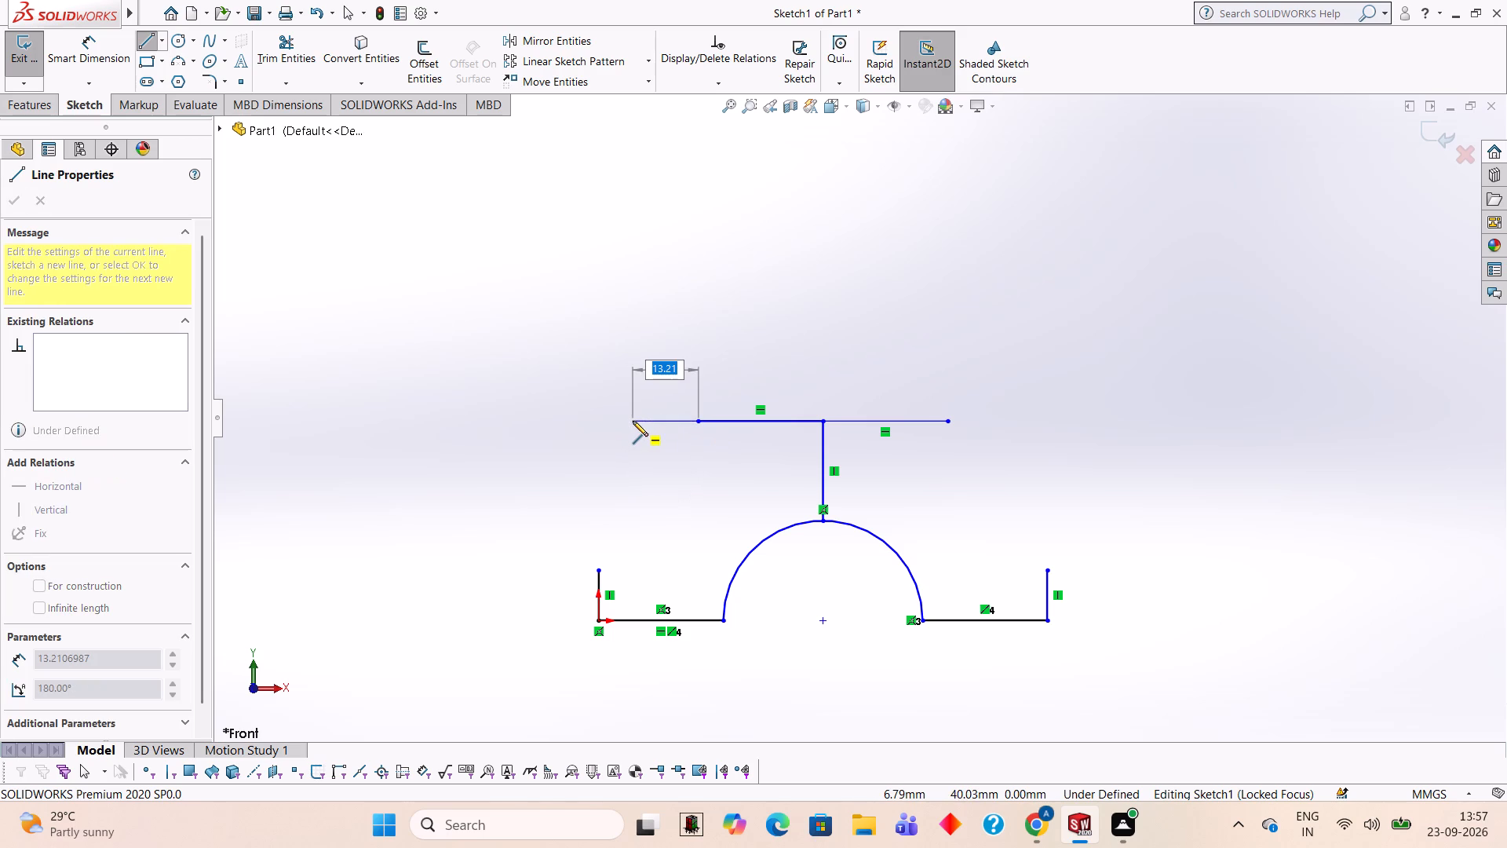
pyautogui.press('5')
pyautogui.press('Return')
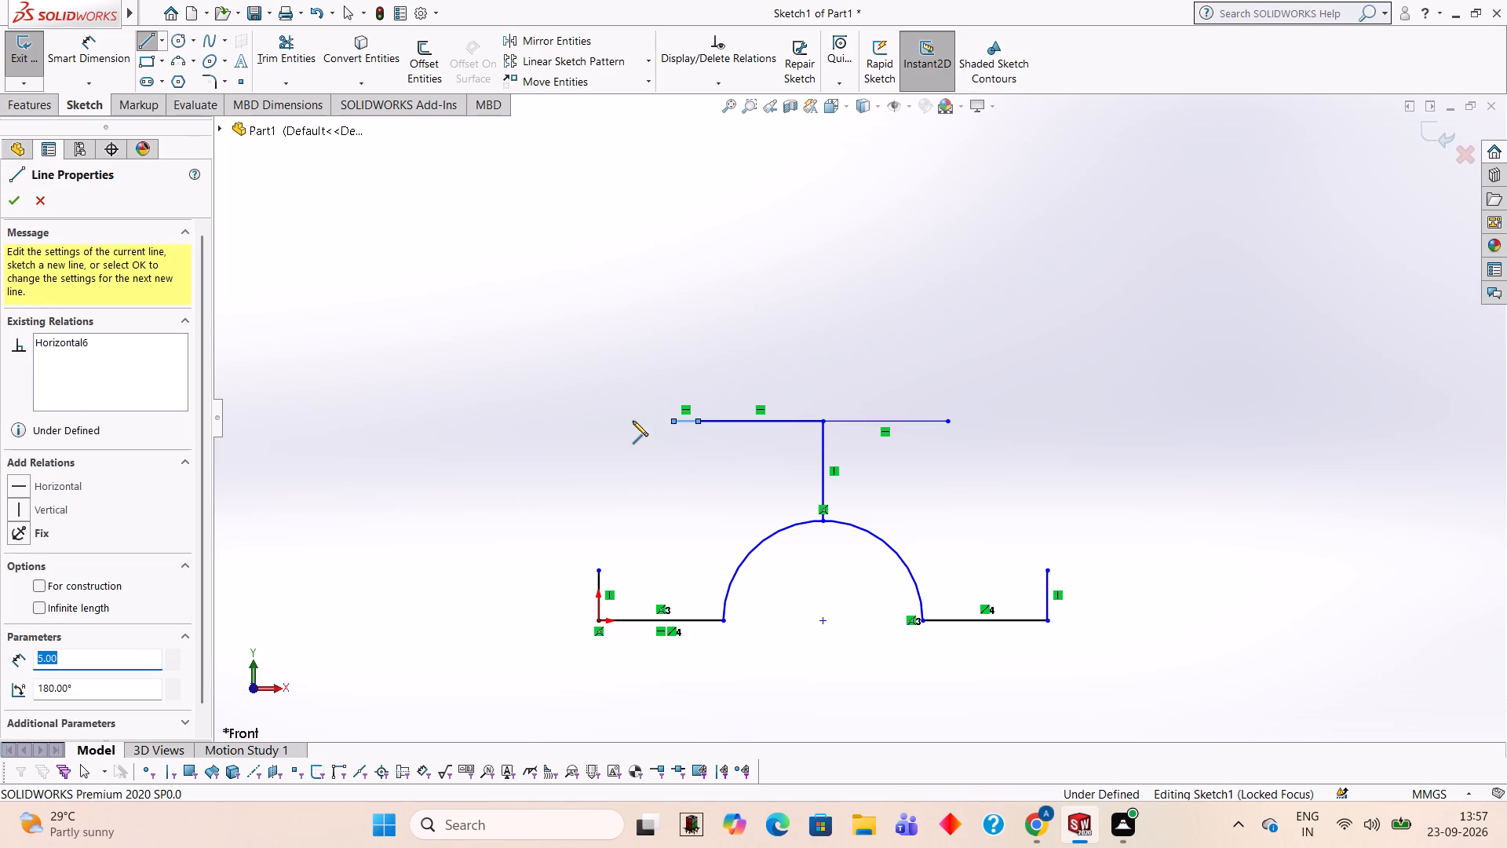
pyautogui.click(599, 570)
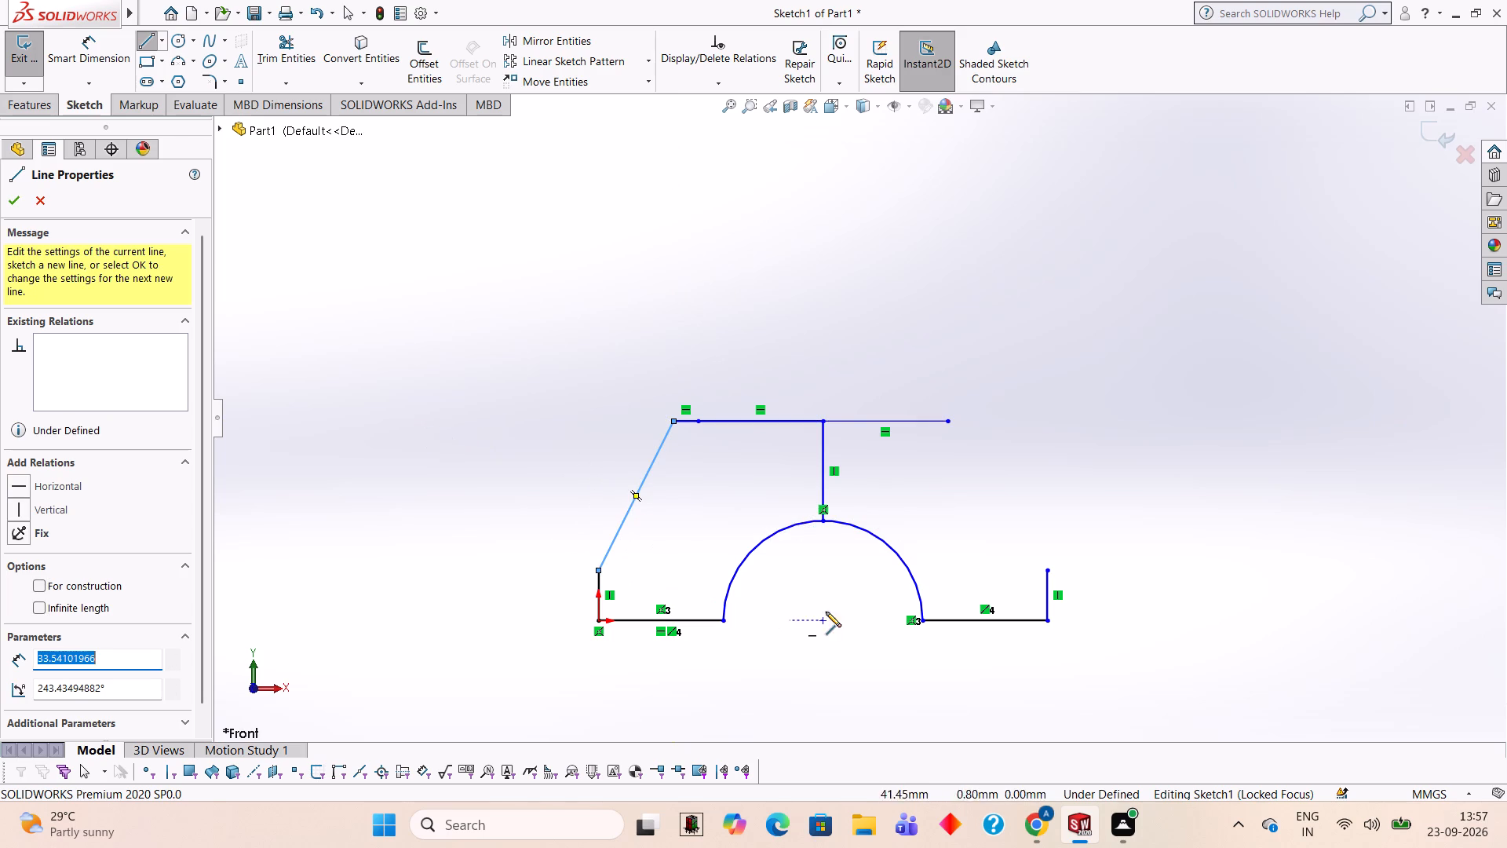
# Extend the top outline 5 mm rightward with a horizontal line, continuing with a sloped line to the top of the right 10 mm side.
pyautogui.click(950, 421)
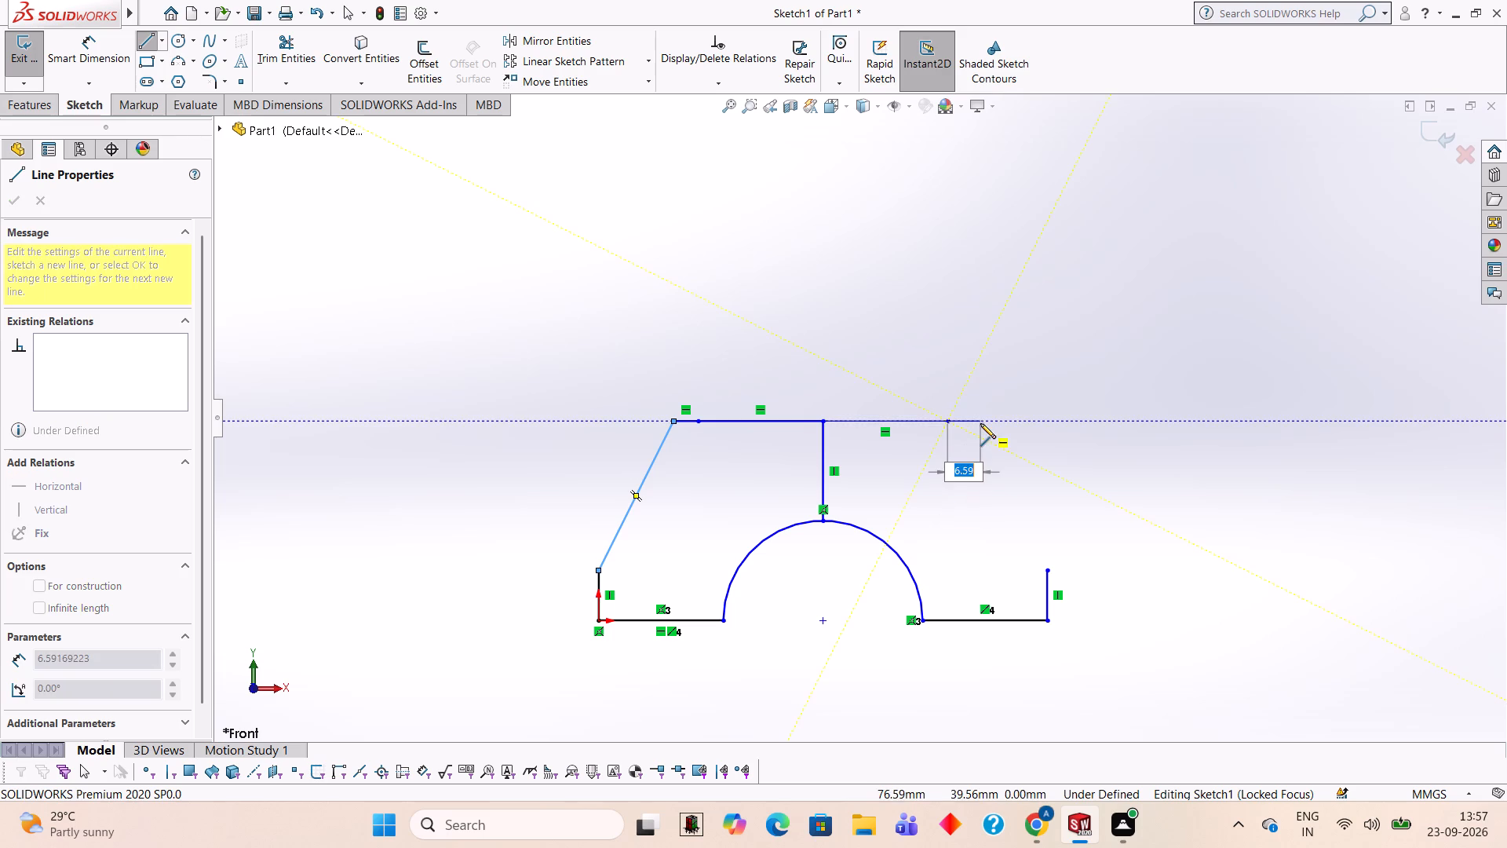
pyautogui.press('5')
pyautogui.press('Return')
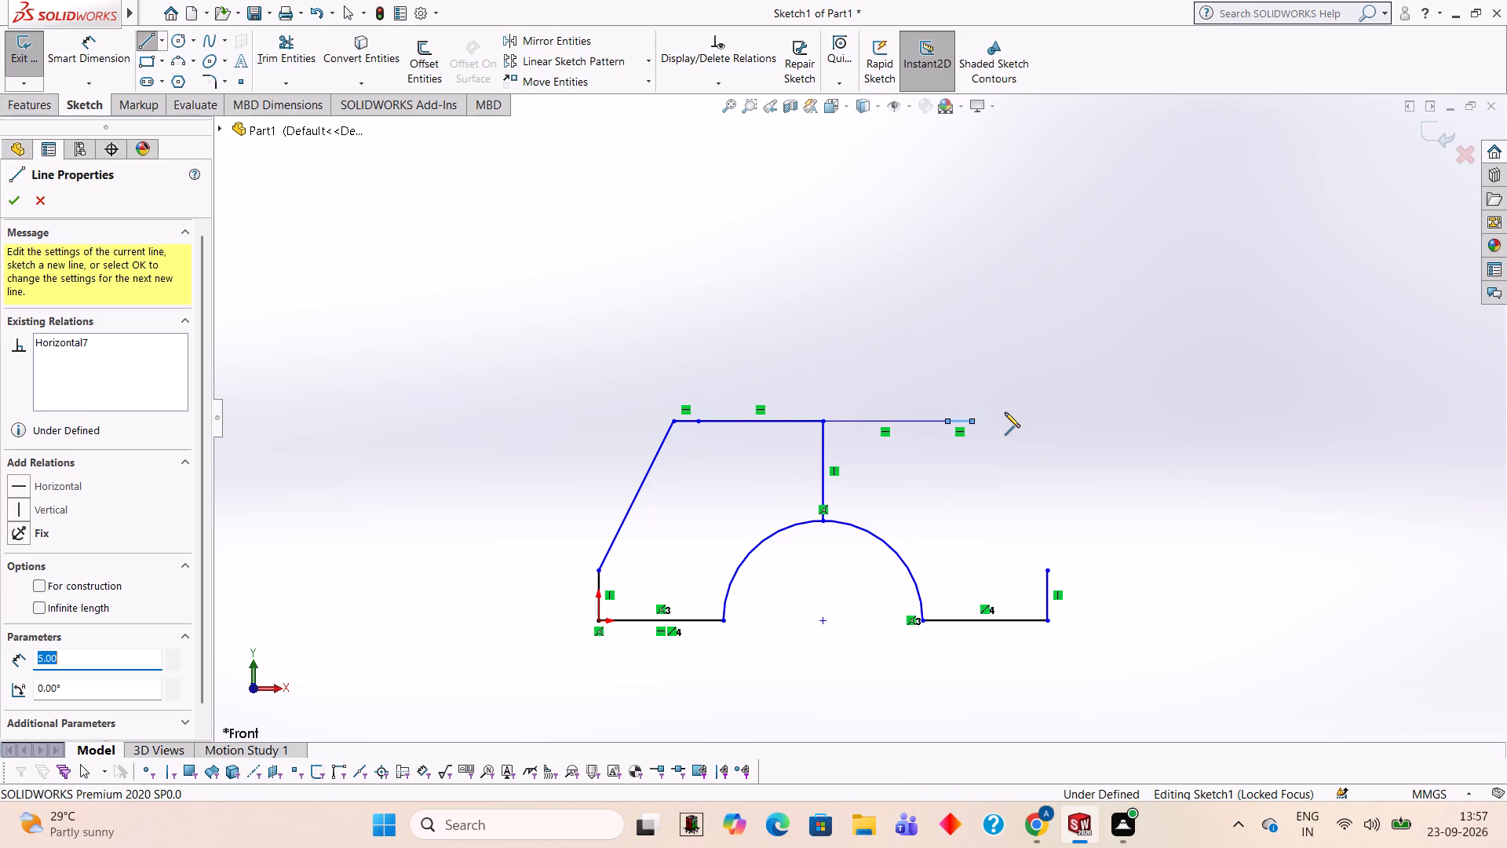
pyautogui.click(1047, 571)
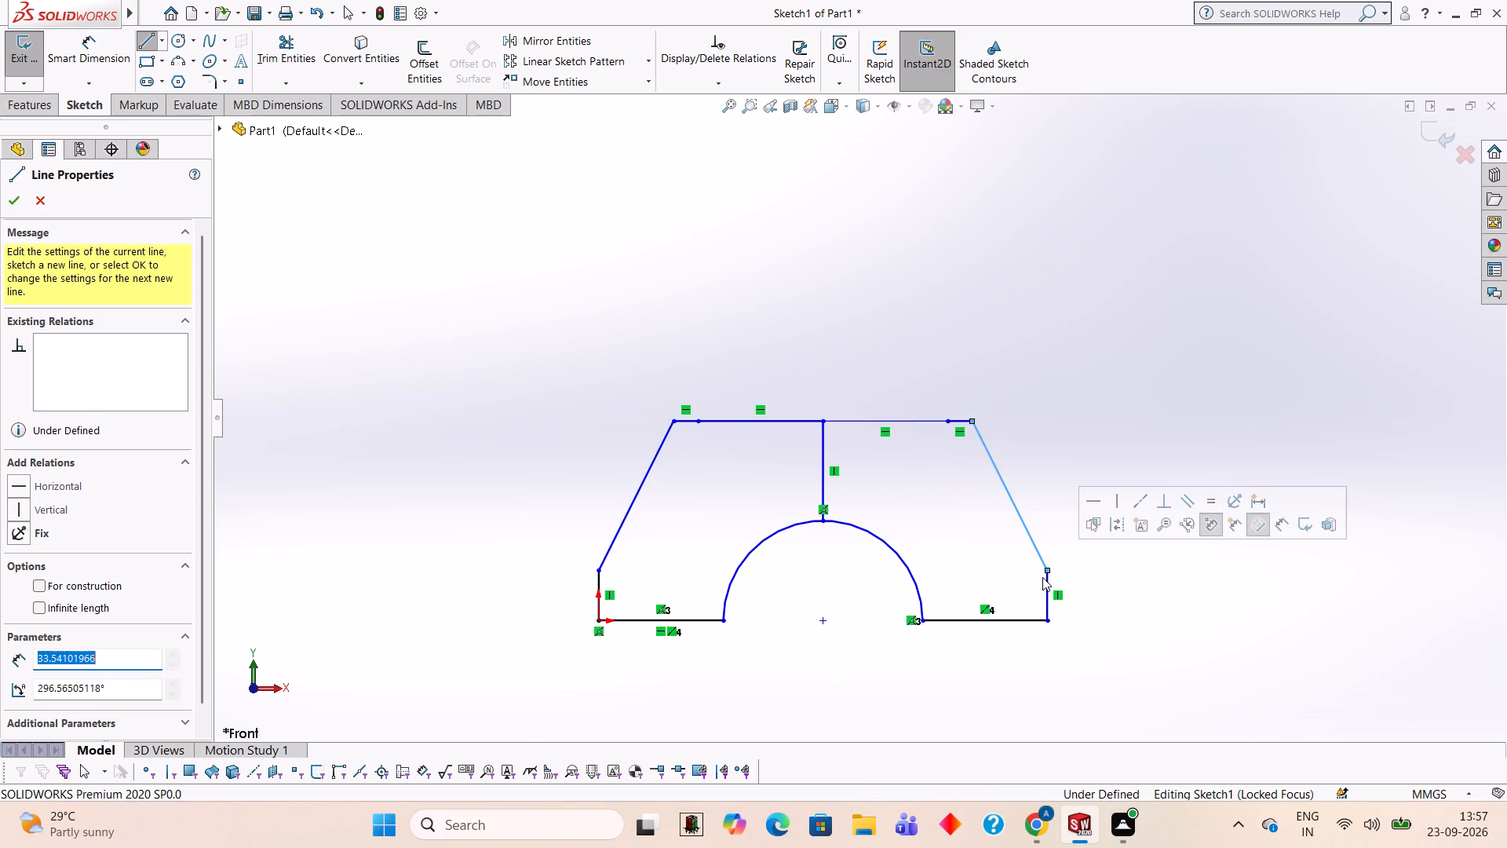
pyautogui.press('Escape')
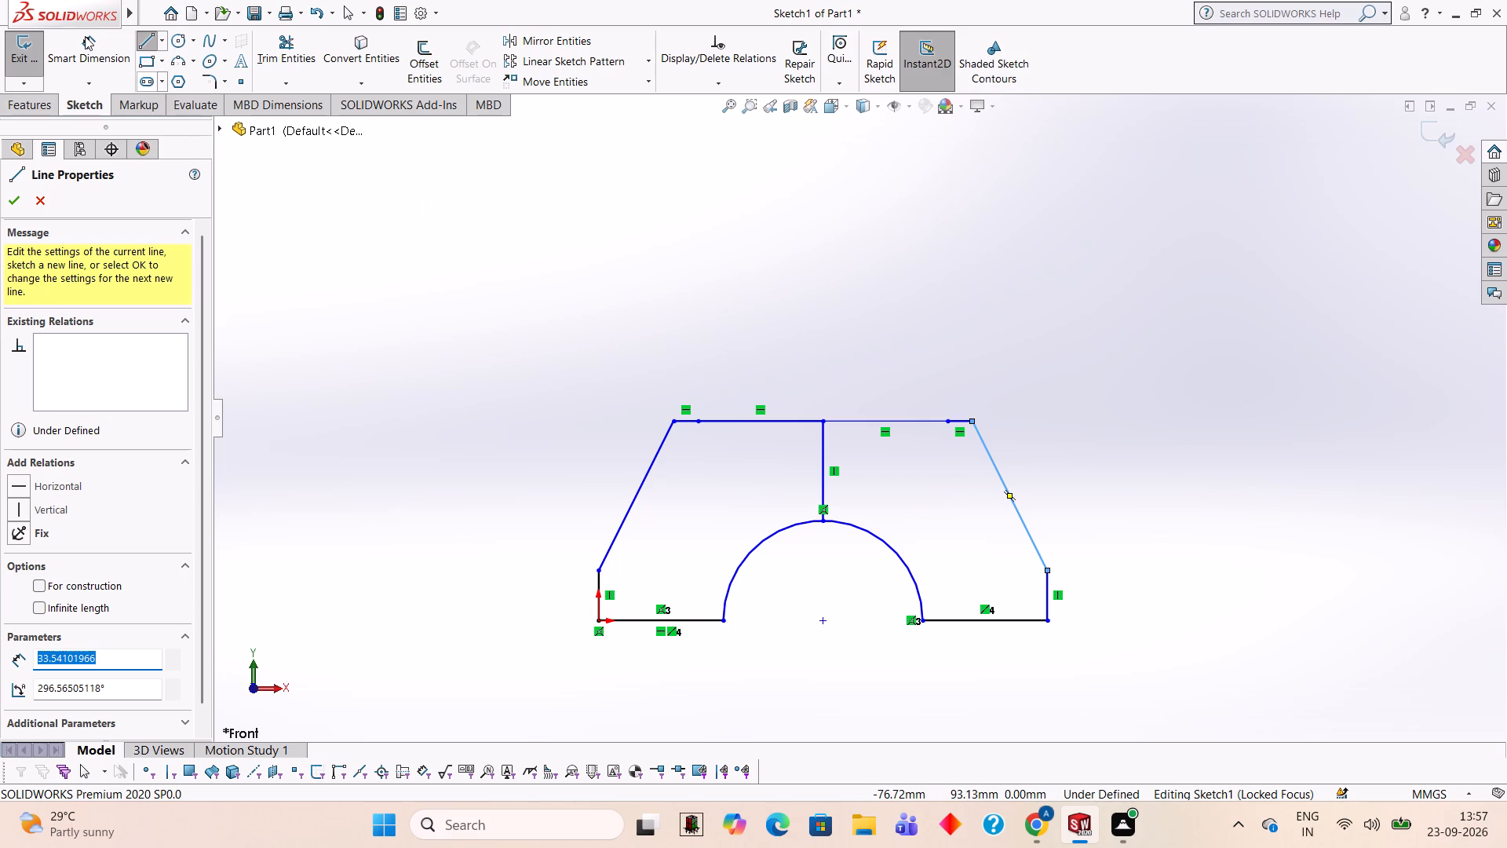
# Trim away both 25 mm top lines and the remaining vertical centre line, keeping the 5 mm end segments.
pyautogui.click(261, 60)
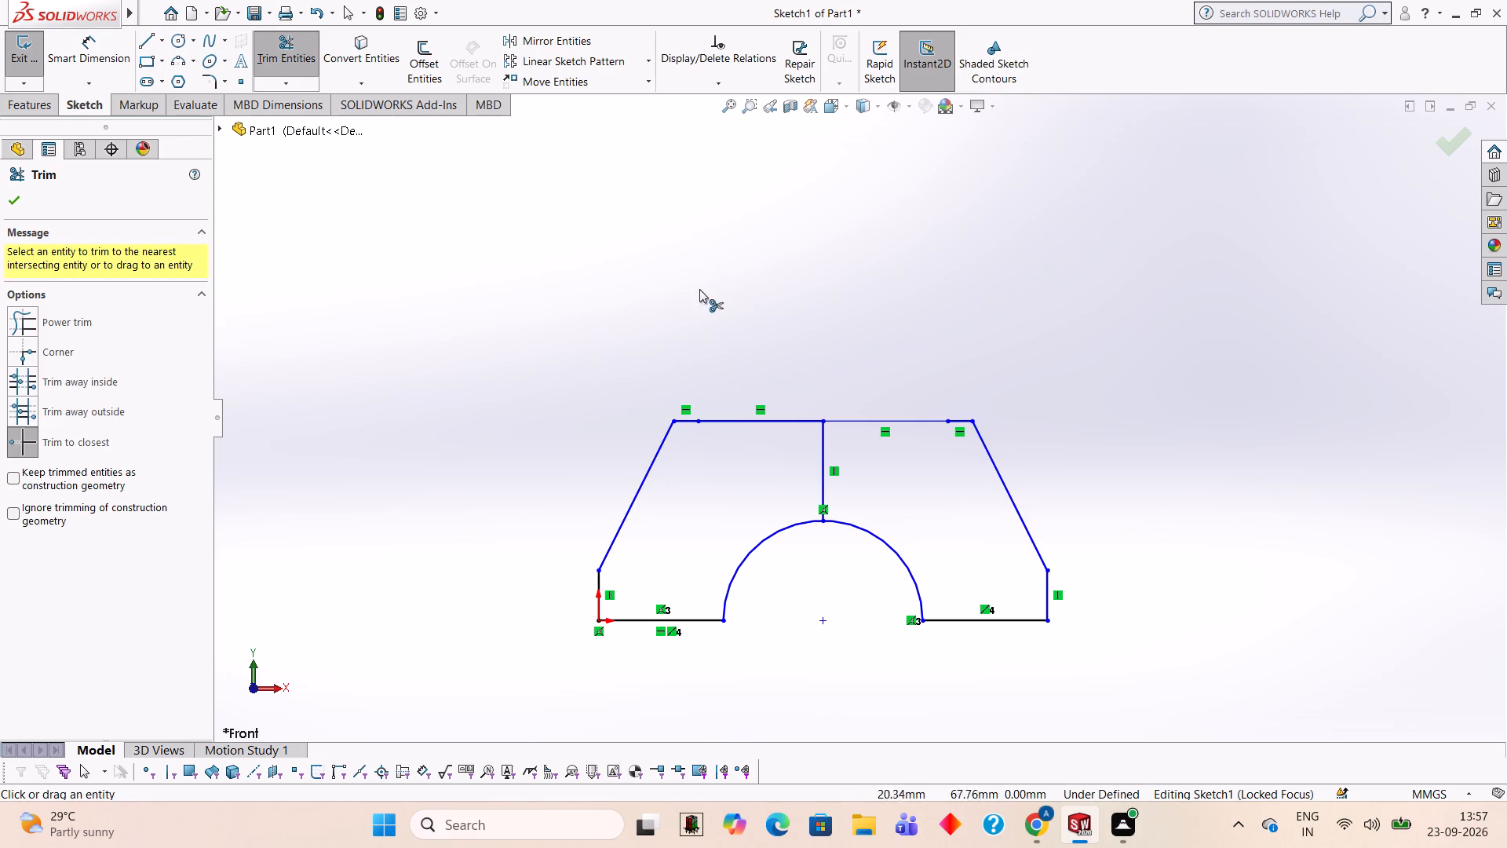
pyautogui.click(769, 422)
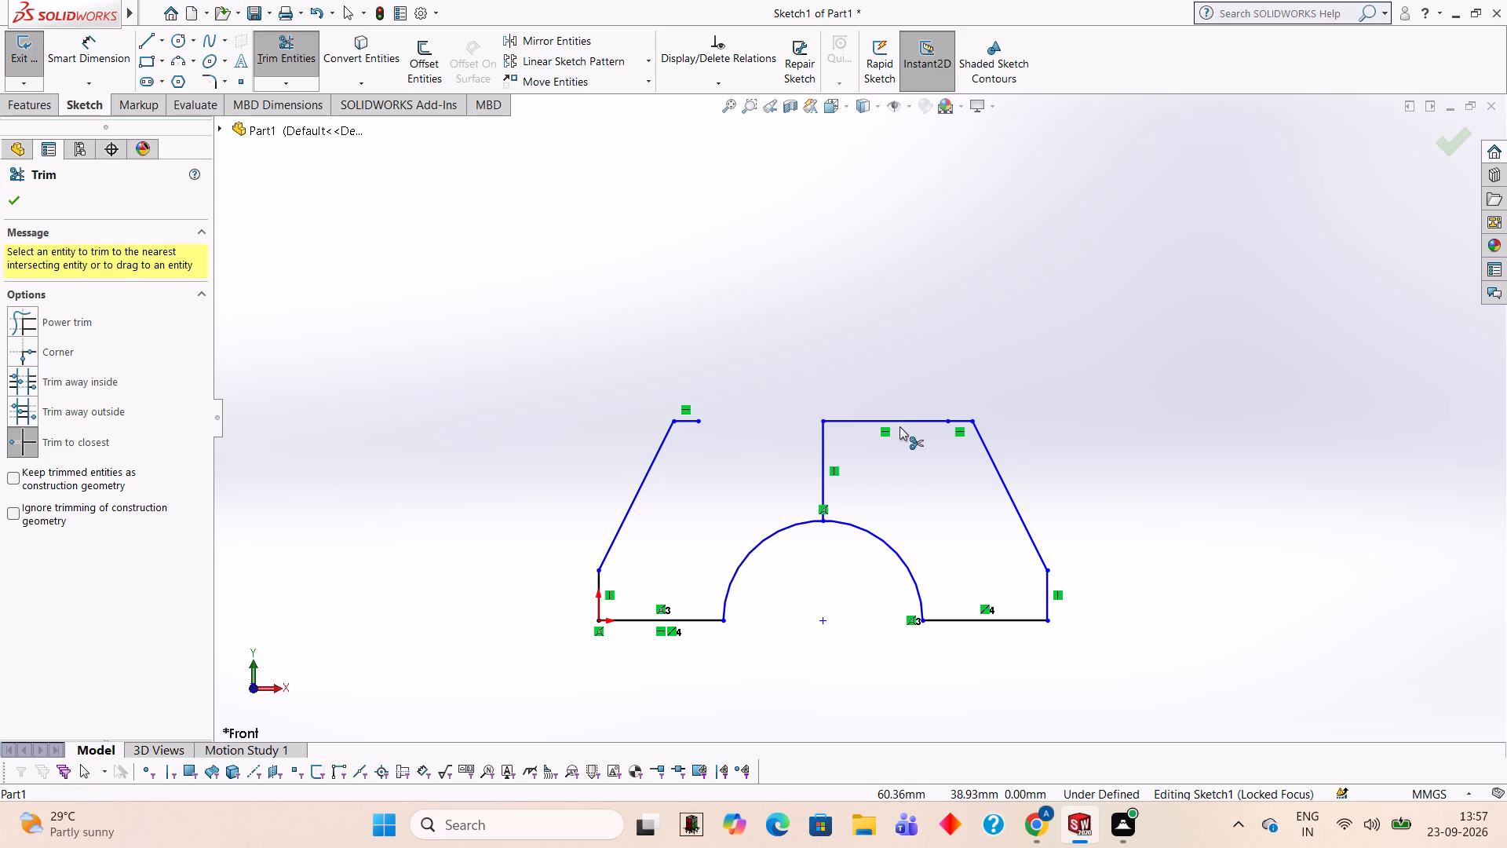
pyautogui.click(896, 420)
pyautogui.click(823, 441)
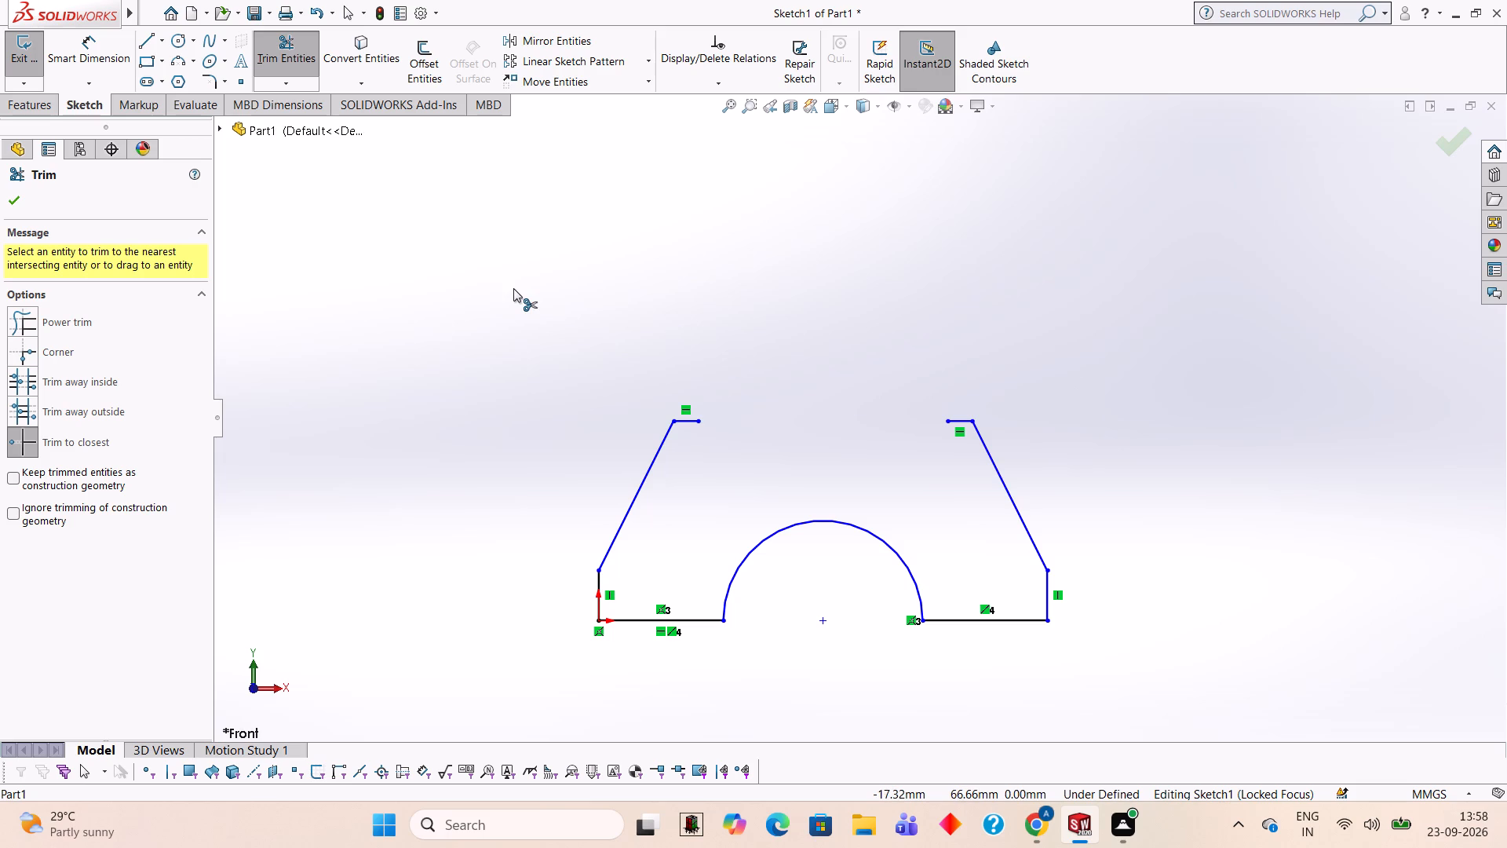
# Sketch a 70 mm vertical line upward from the centre point of the semicircular arc.
pyautogui.click(145, 48)
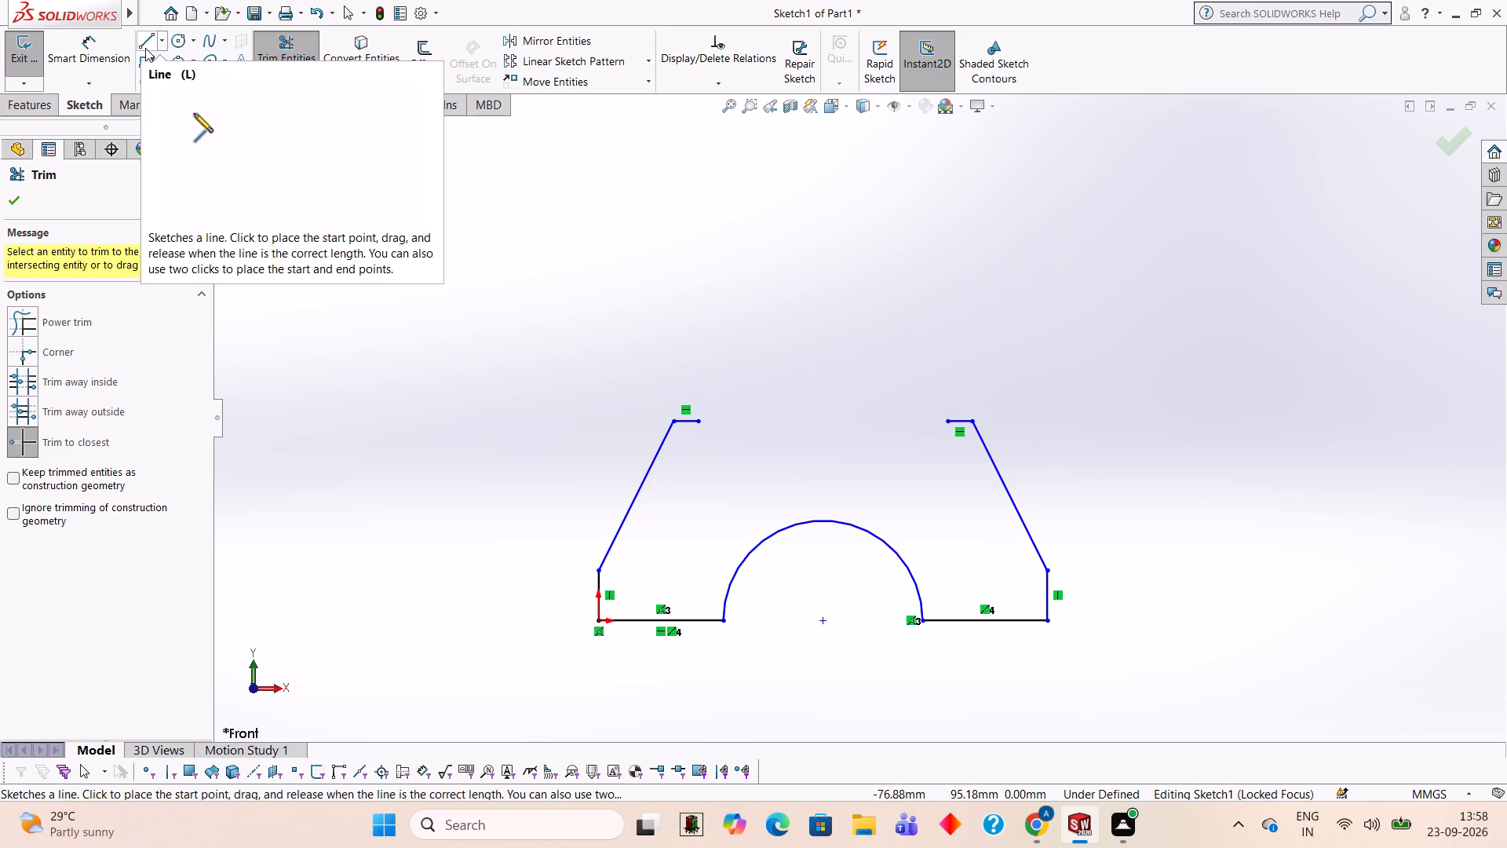
pyautogui.click(820, 619)
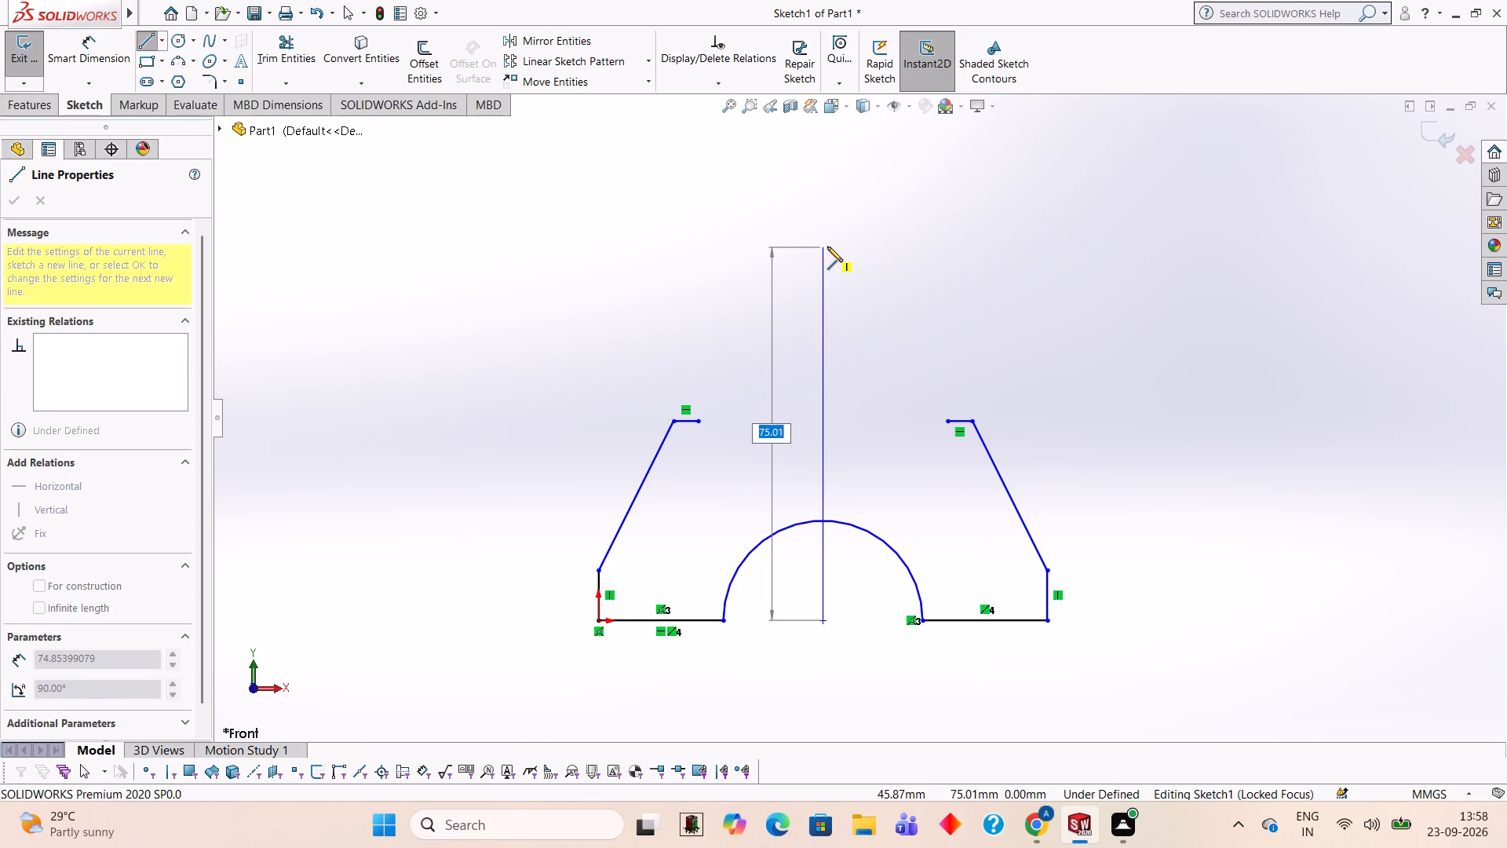
pyautogui.write('70')
pyautogui.press('Return')
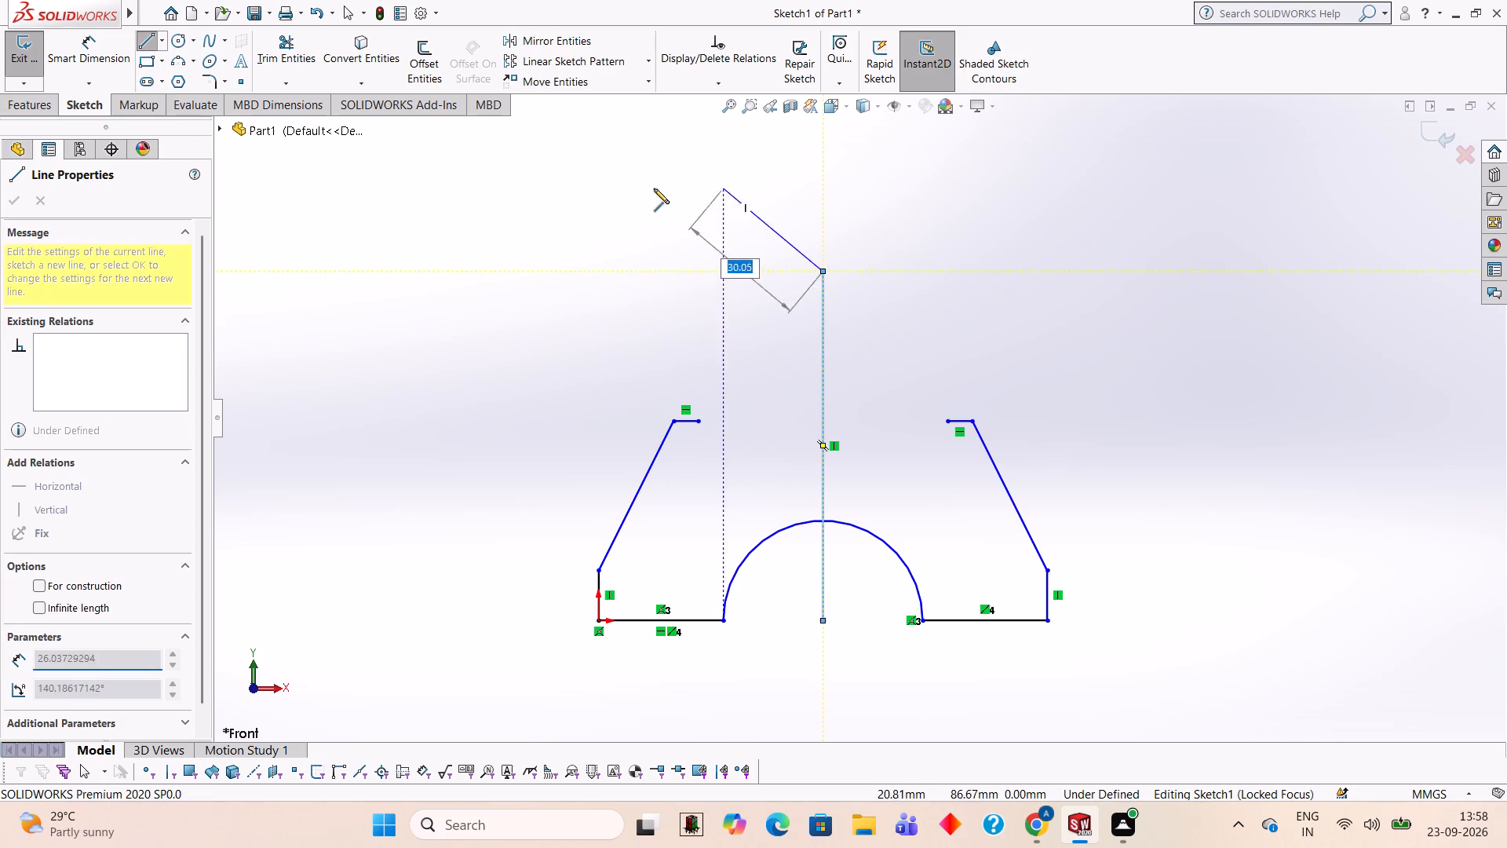
# Sketch a circle of radius 15 mm centred on the upper end of the 70 mm vertical line.
pyautogui.click(175, 45)
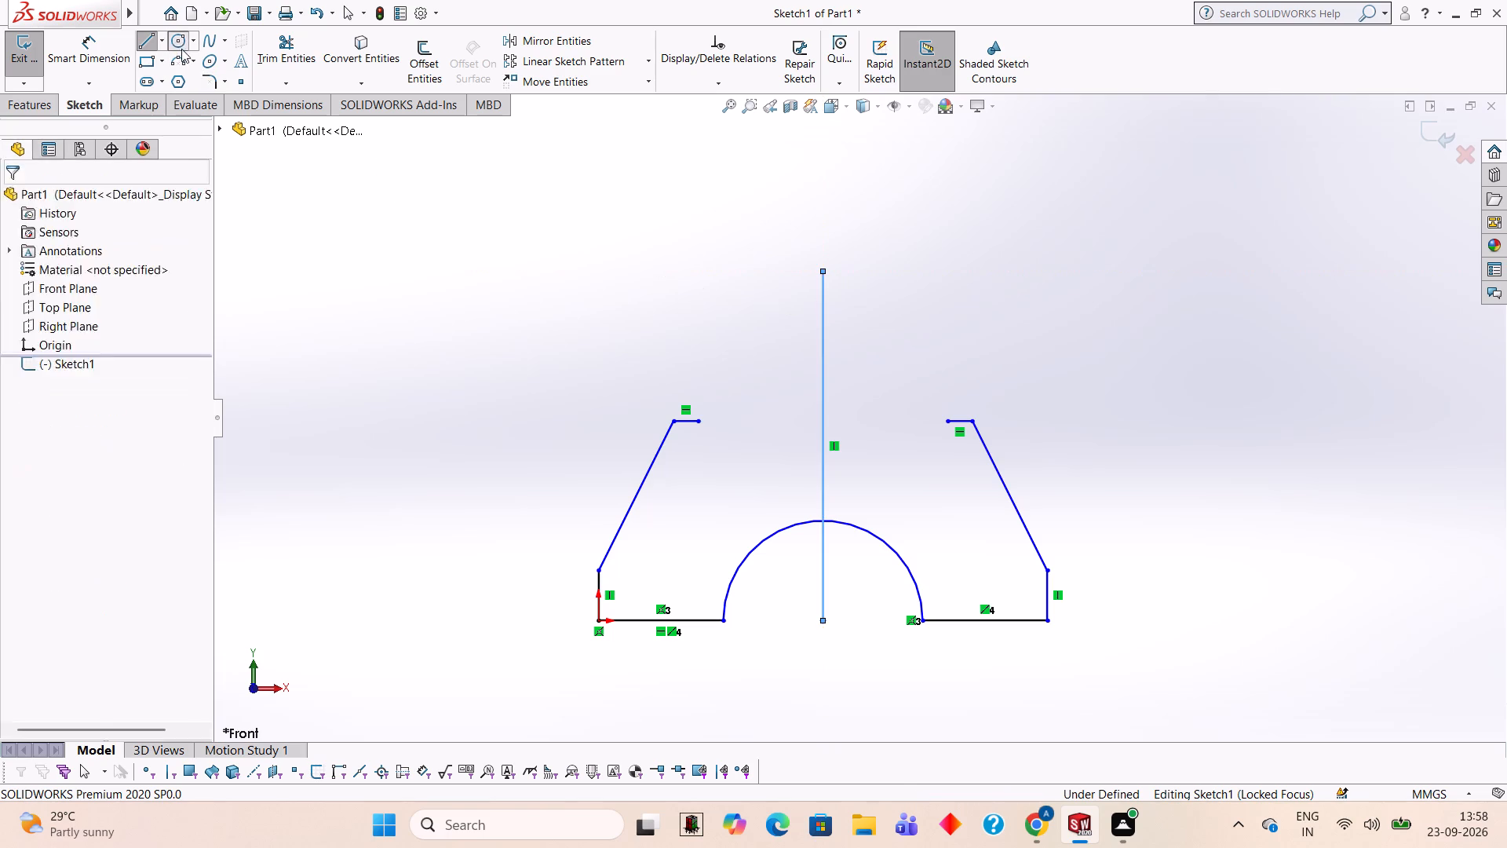
pyautogui.click(822, 270)
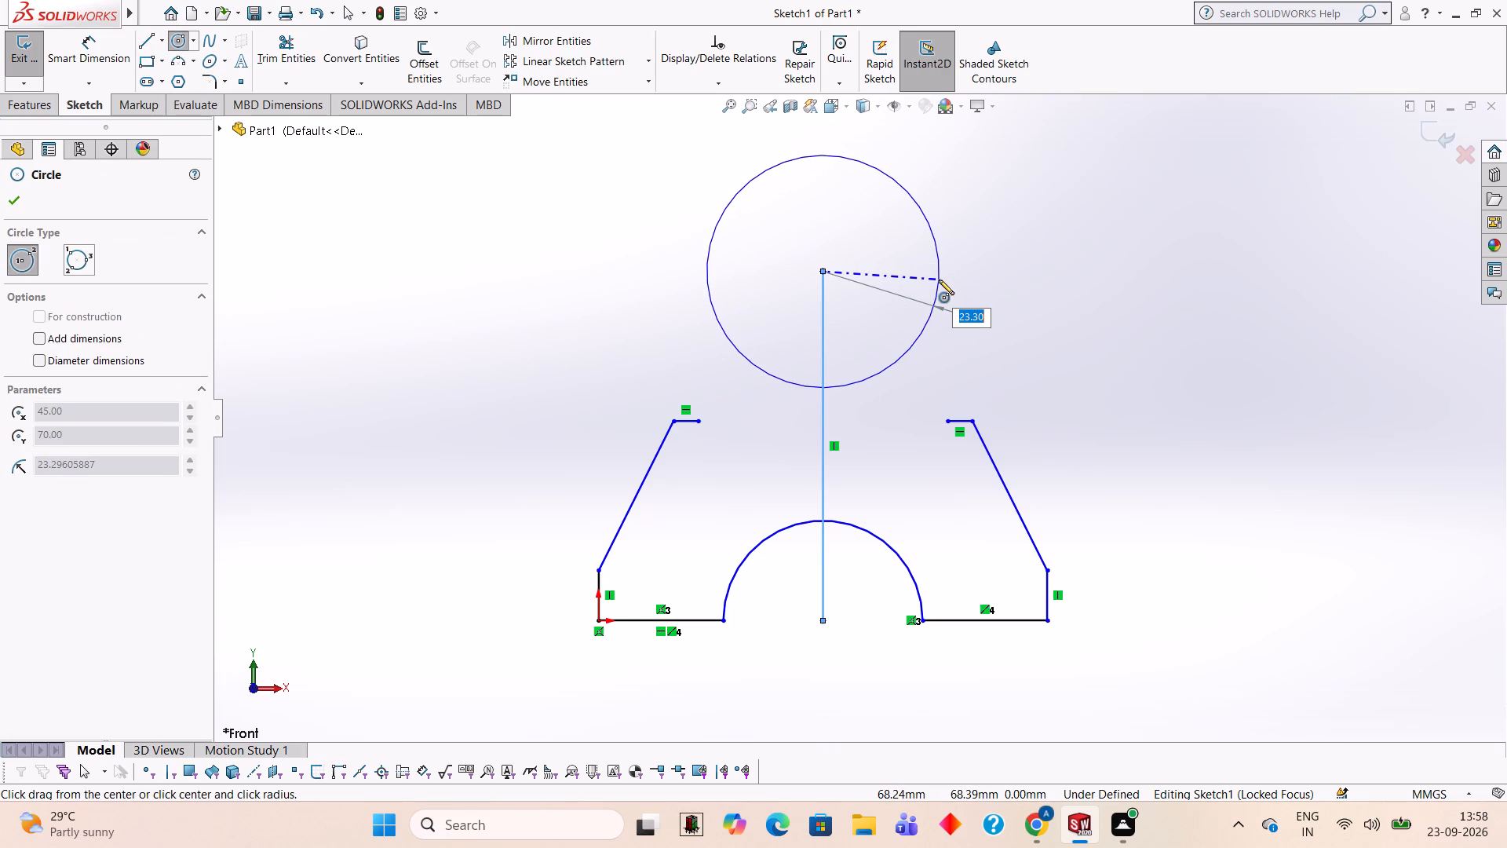
pyautogui.write('15')
pyautogui.press('Return')
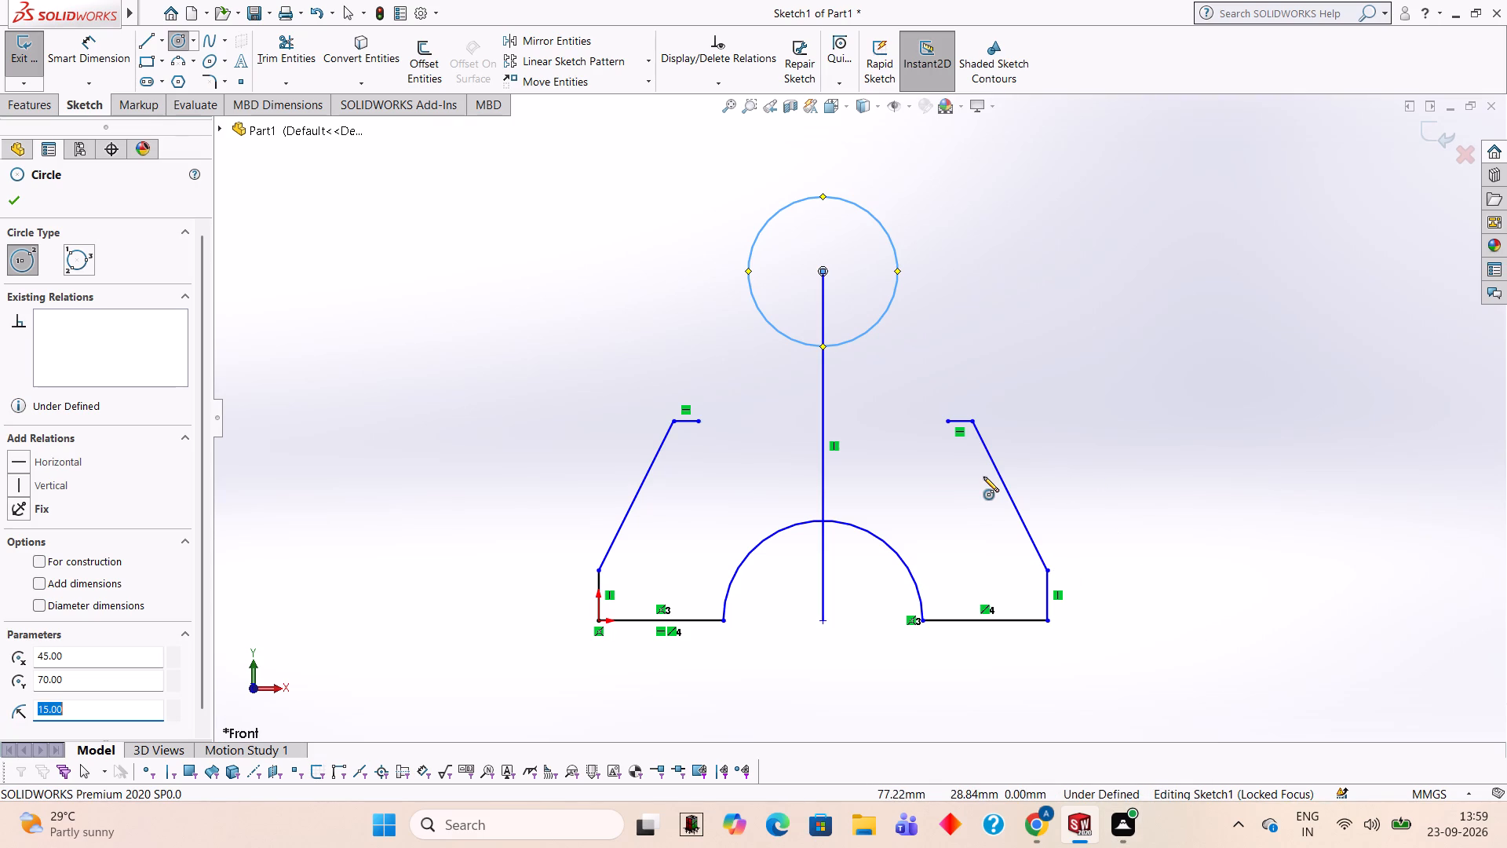
# Sketch a 25 mm horizontal line leftward from the circle's centre and a vertical line down to the left 5 mm segment's inner end.
pyautogui.click(149, 38)
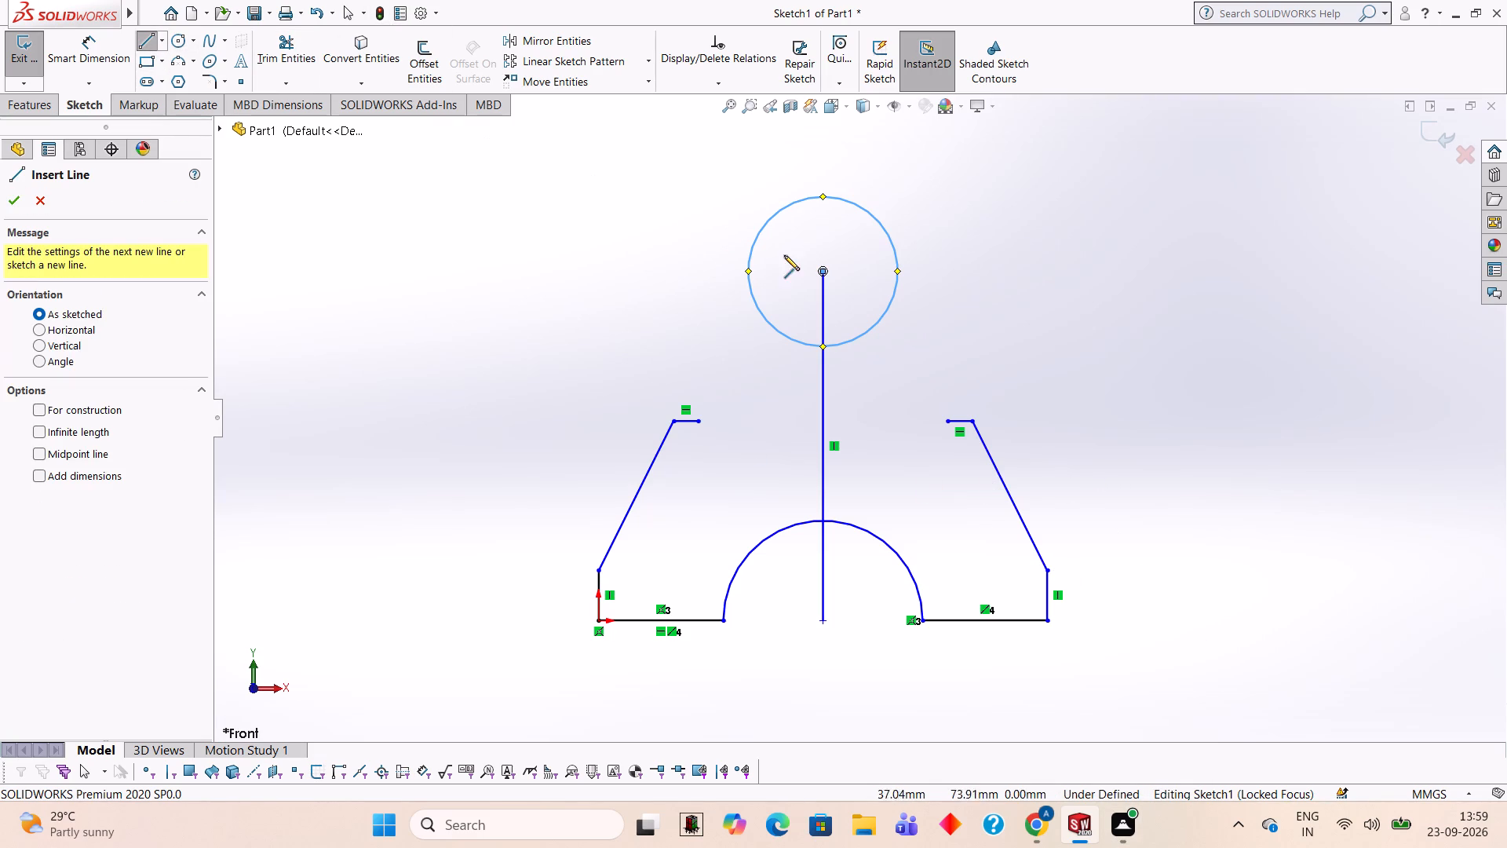
pyautogui.click(820, 269)
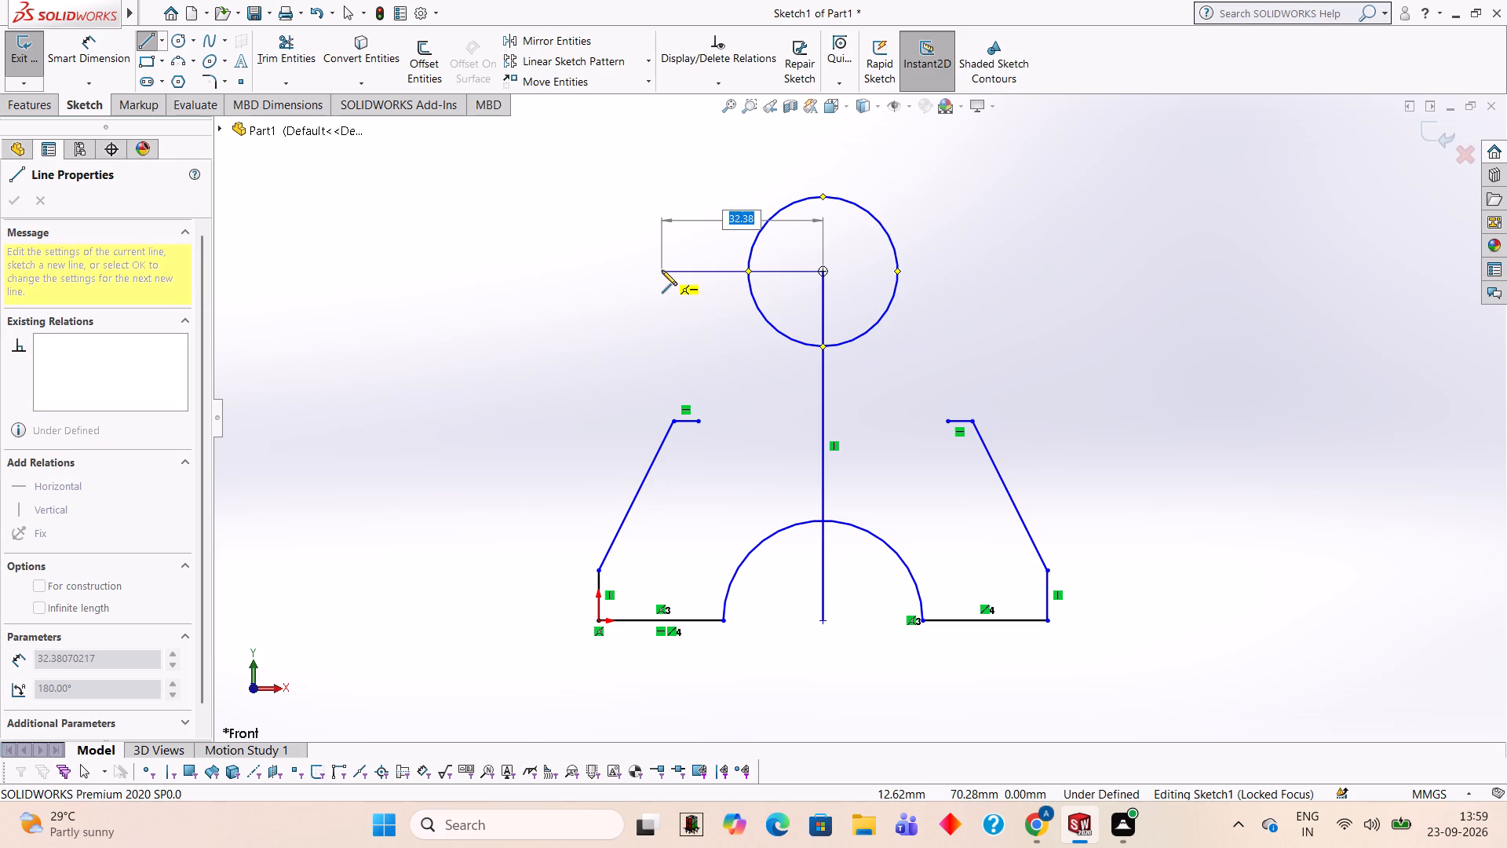
pyautogui.write('25')
pyautogui.press('Return')
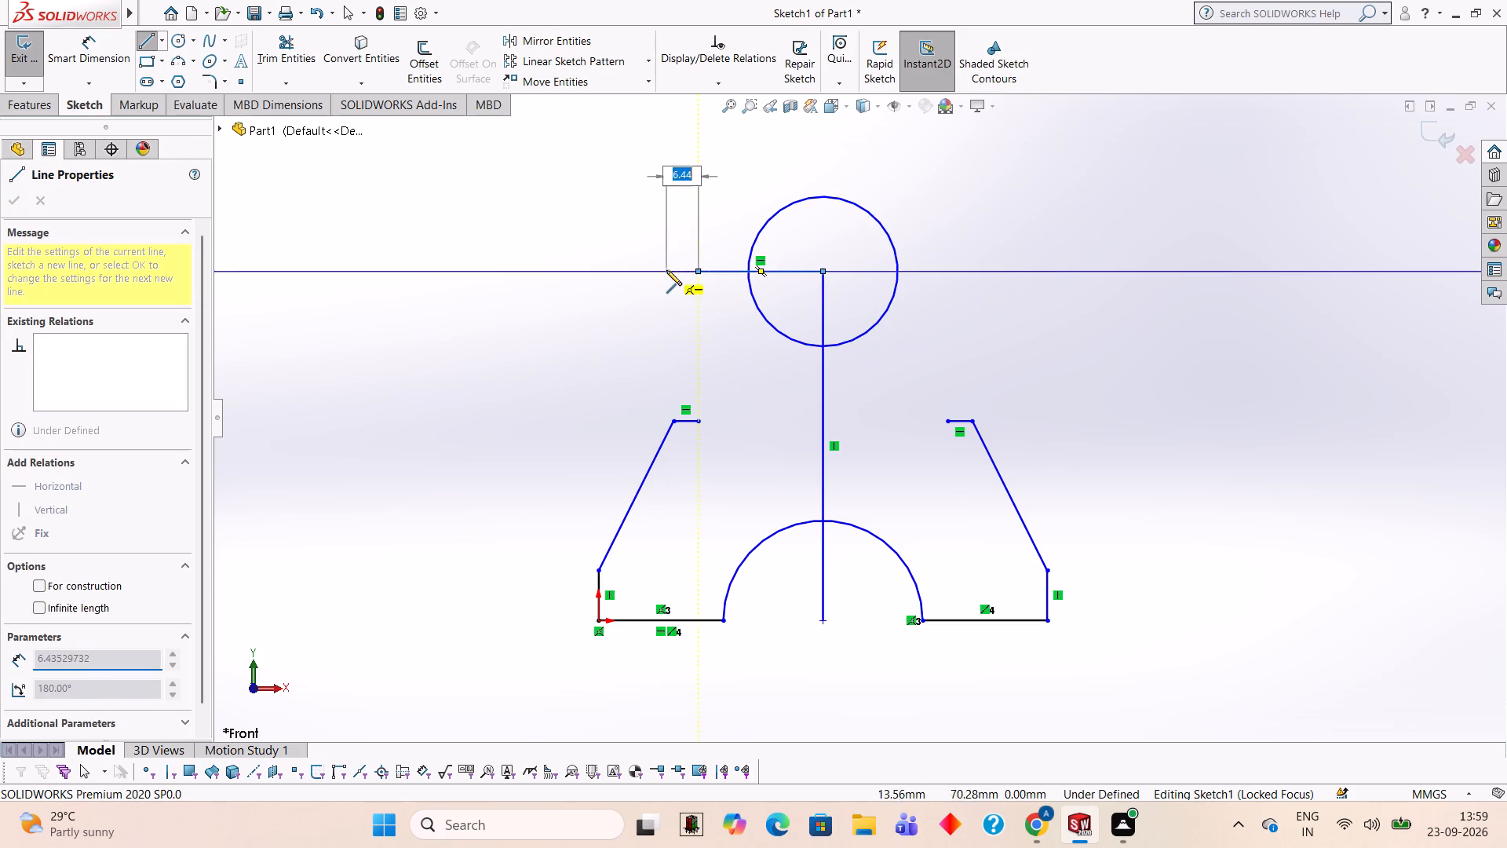
pyautogui.click(696, 422)
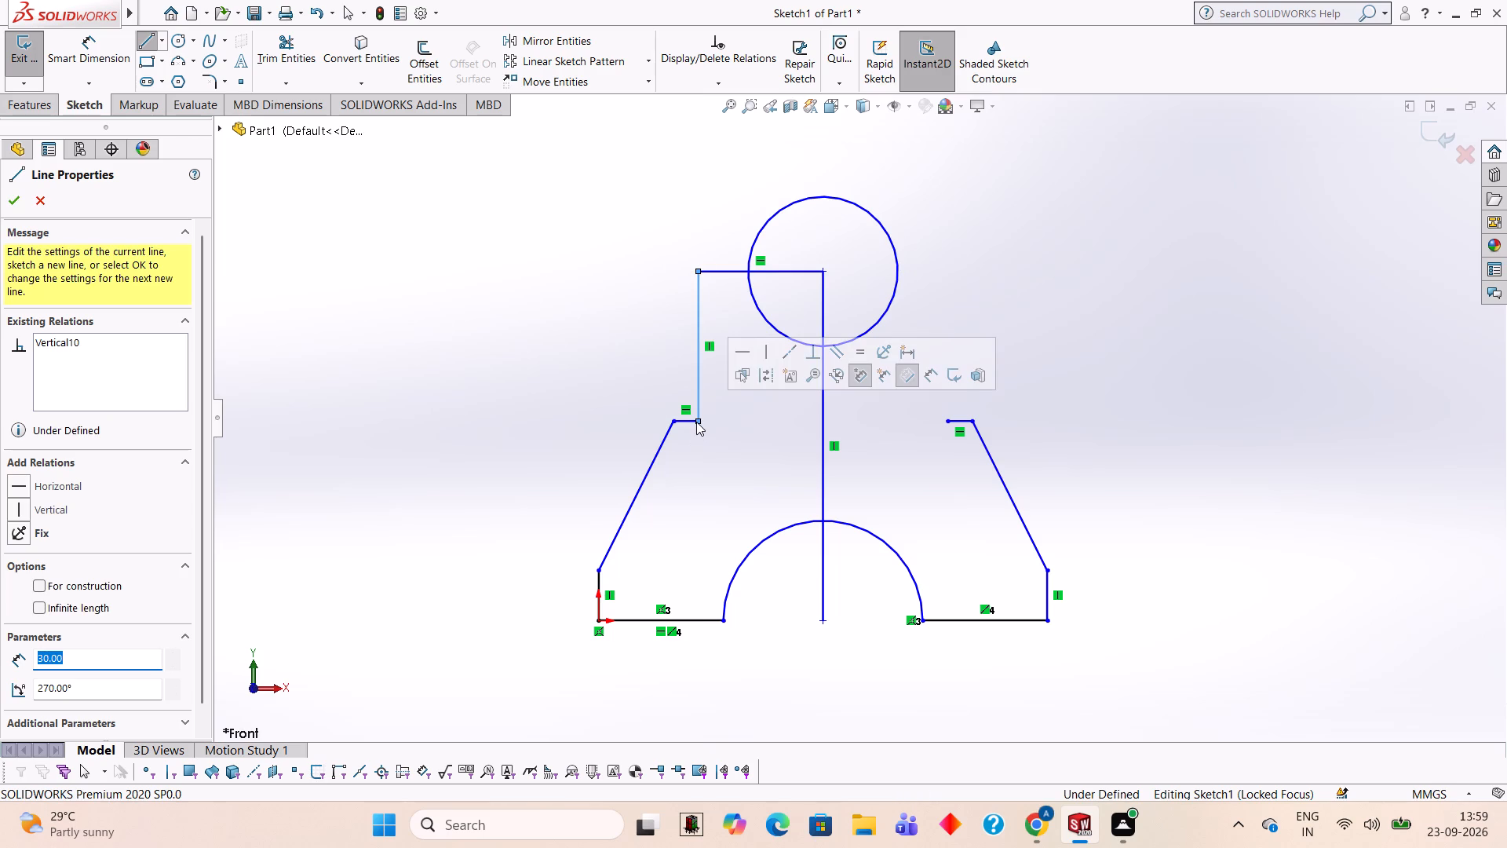
pyautogui.press('Escape')
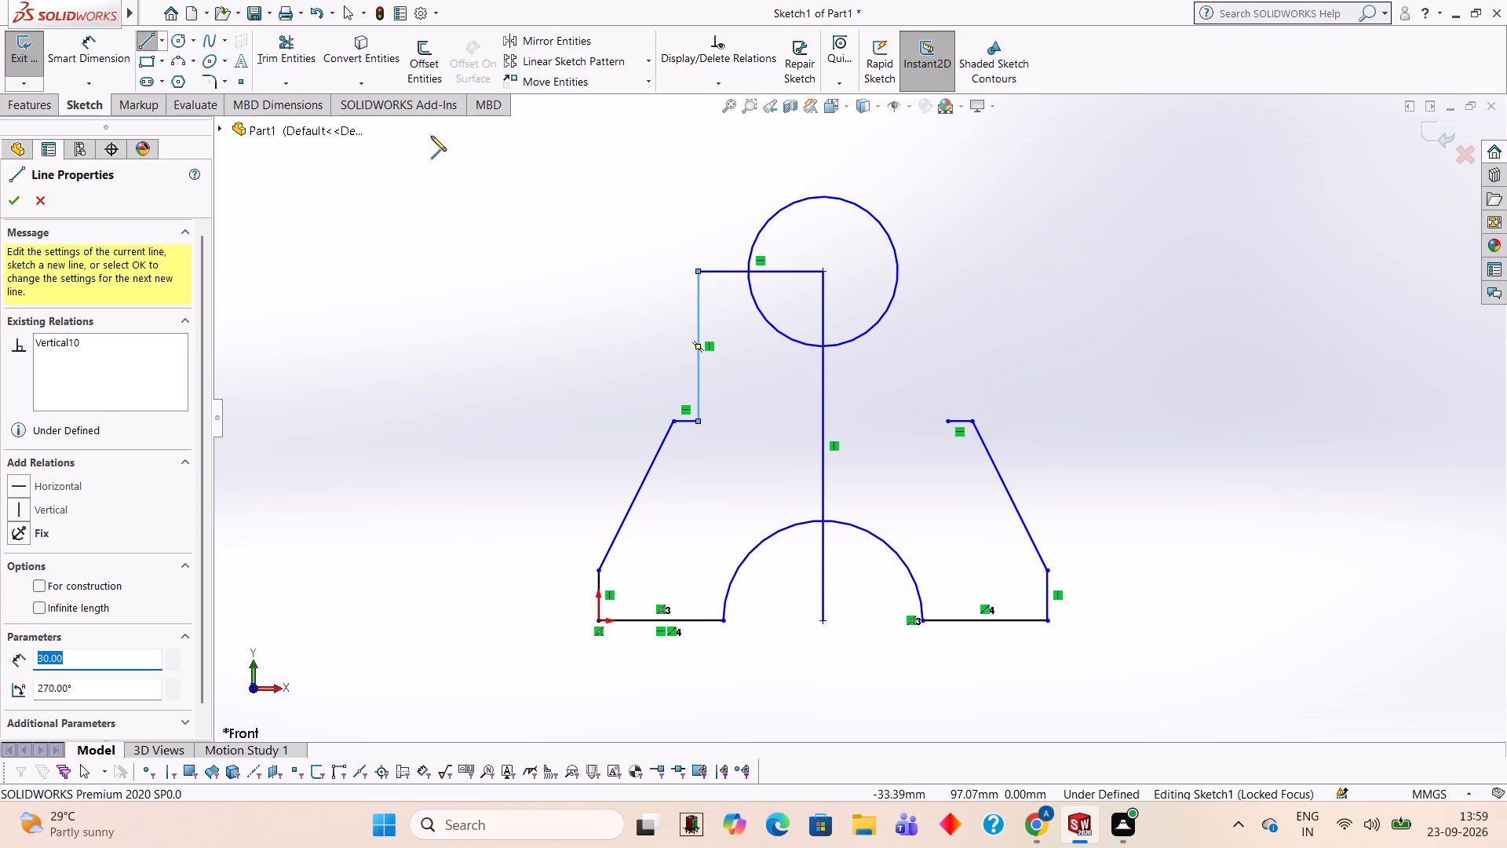
# Sketch a 25 mm horizontal line rightward from the circle's centre and a vertical line down to the right 5 mm segment's inner end.
pyautogui.click(823, 270)
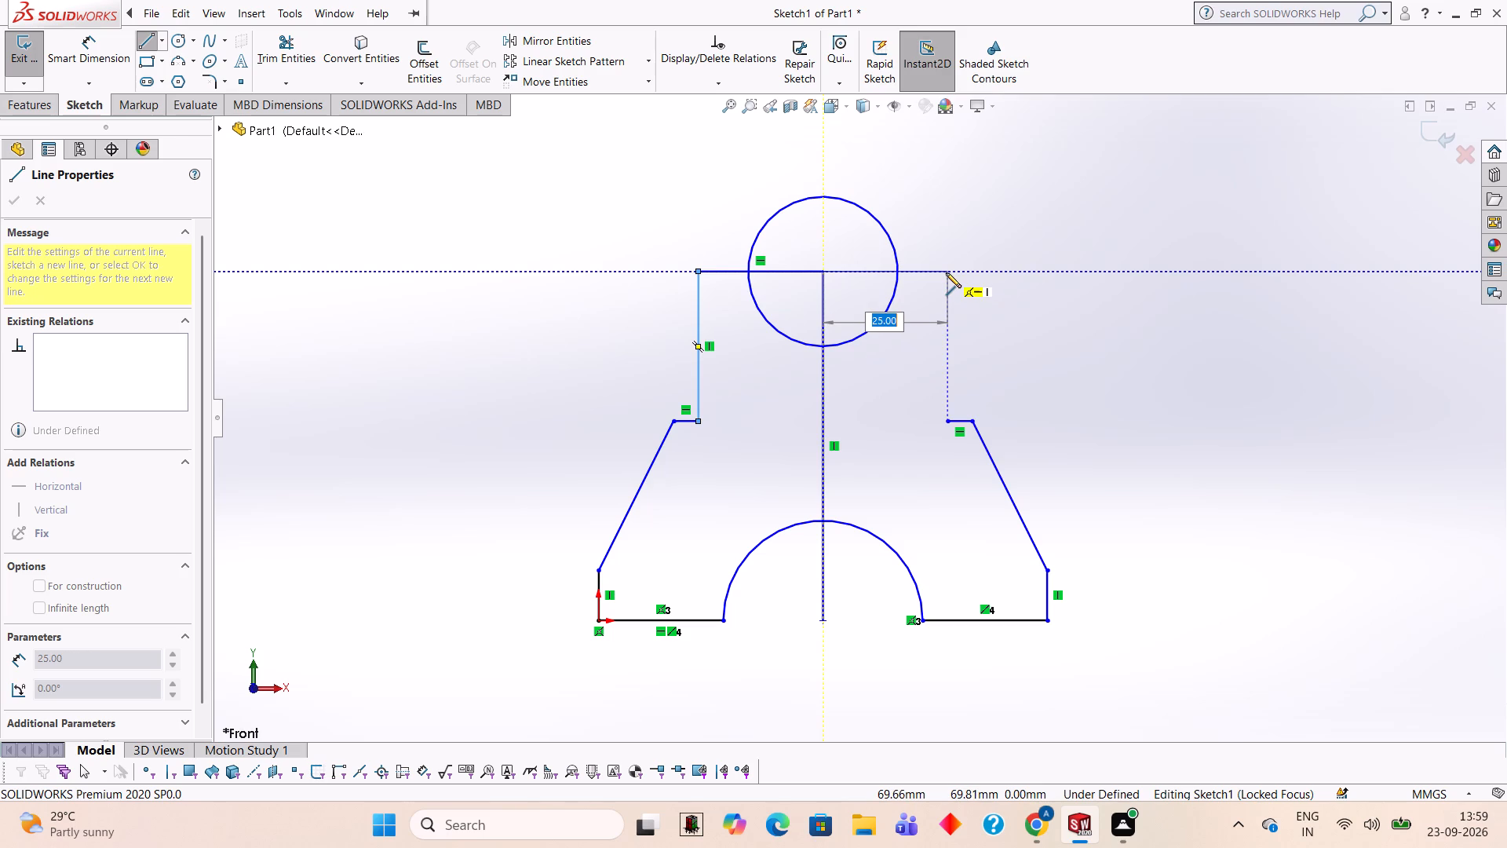
pyautogui.click(946, 272)
pyautogui.click(946, 420)
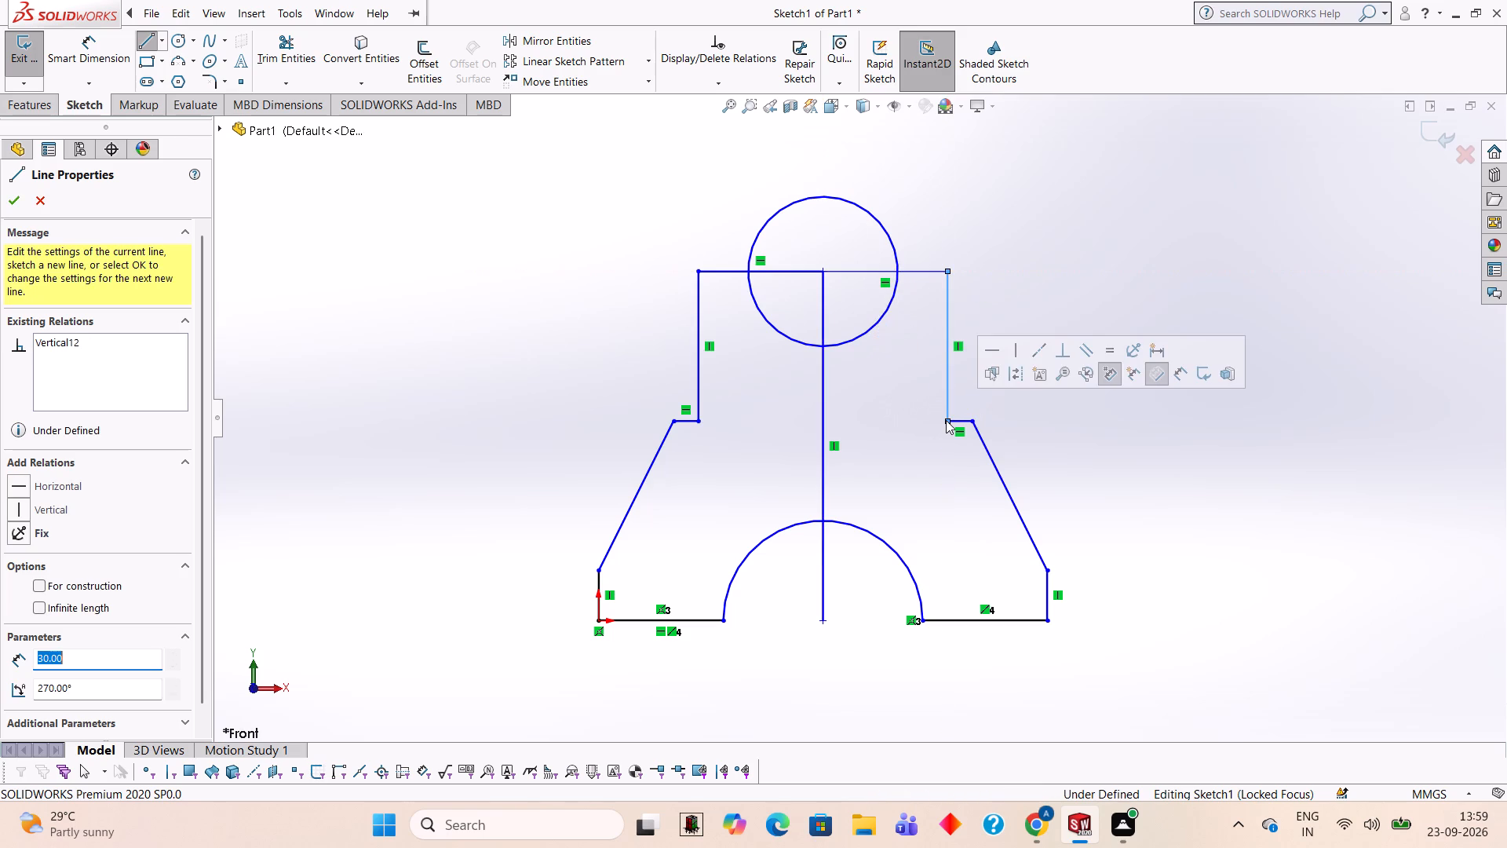
pyautogui.press('Escape')
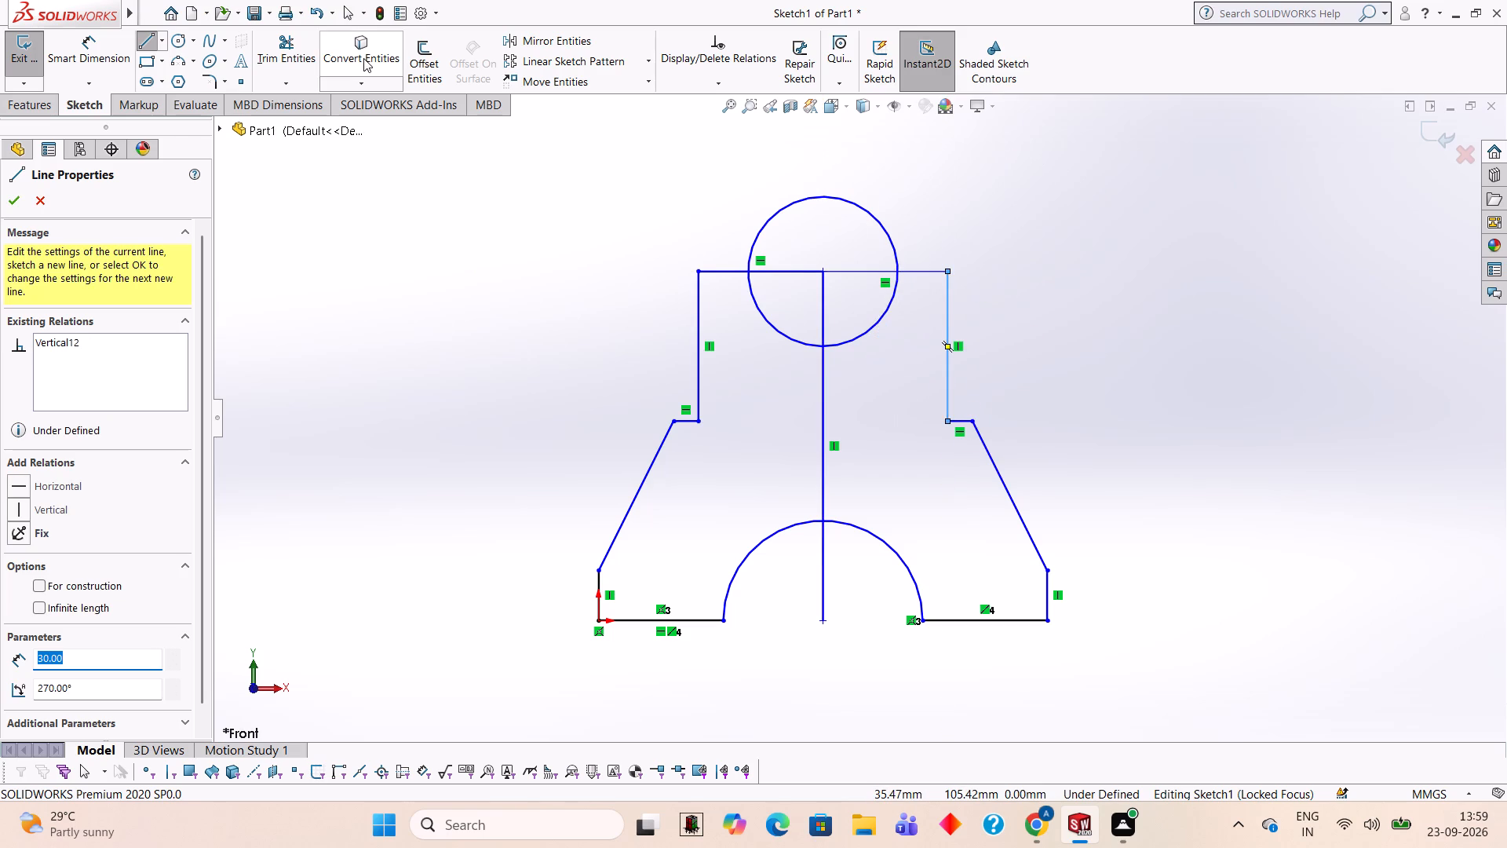
# Trim away the circle's lower half, the vertical centre line and the horizontal lines inside the circle, leaving one closed outline.
pyautogui.click(295, 45)
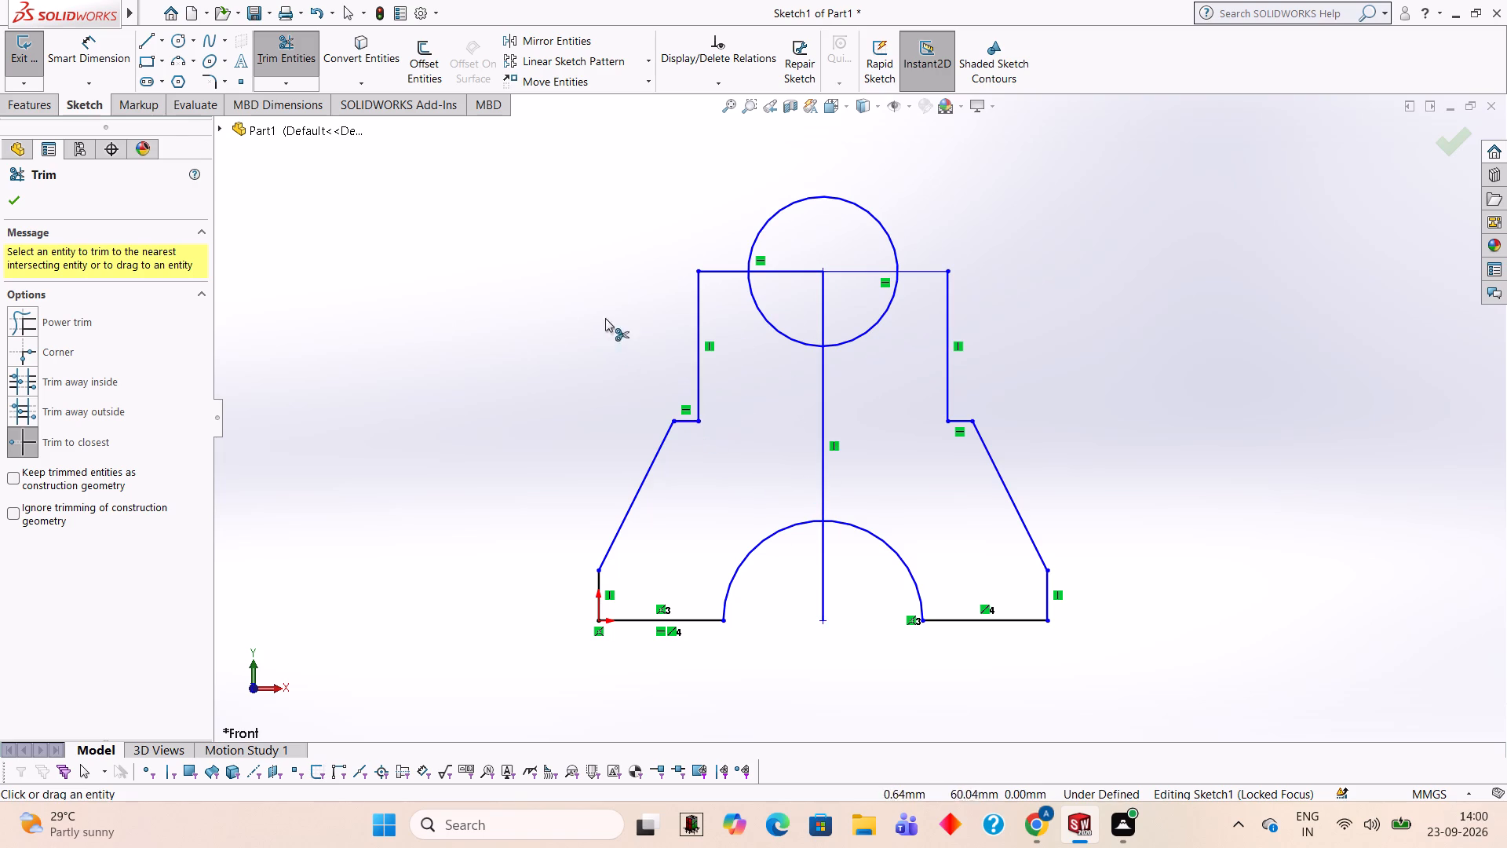
pyautogui.click(797, 342)
pyautogui.click(848, 342)
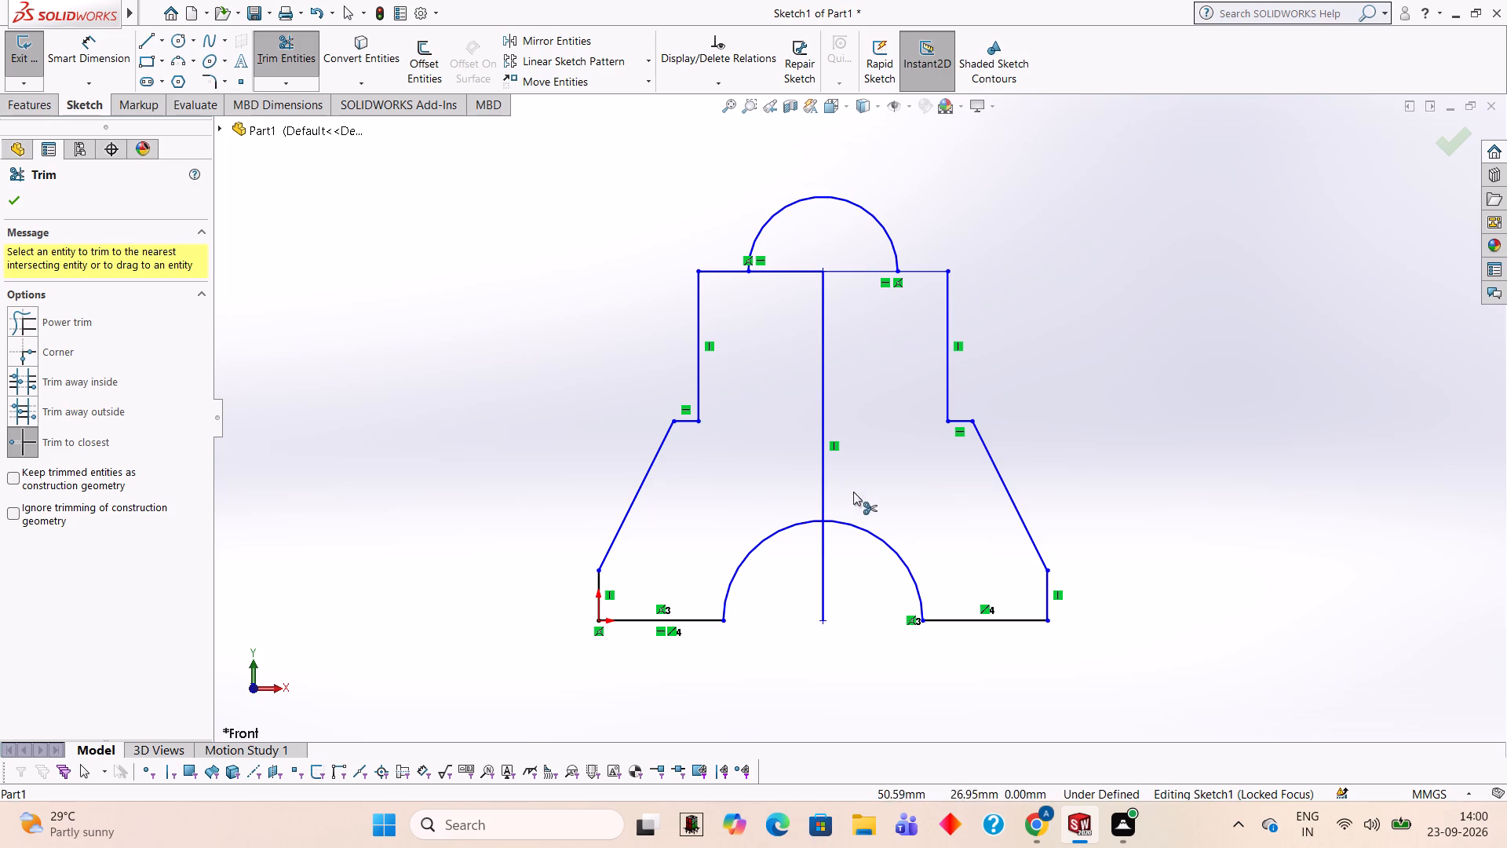
pyautogui.click(826, 557)
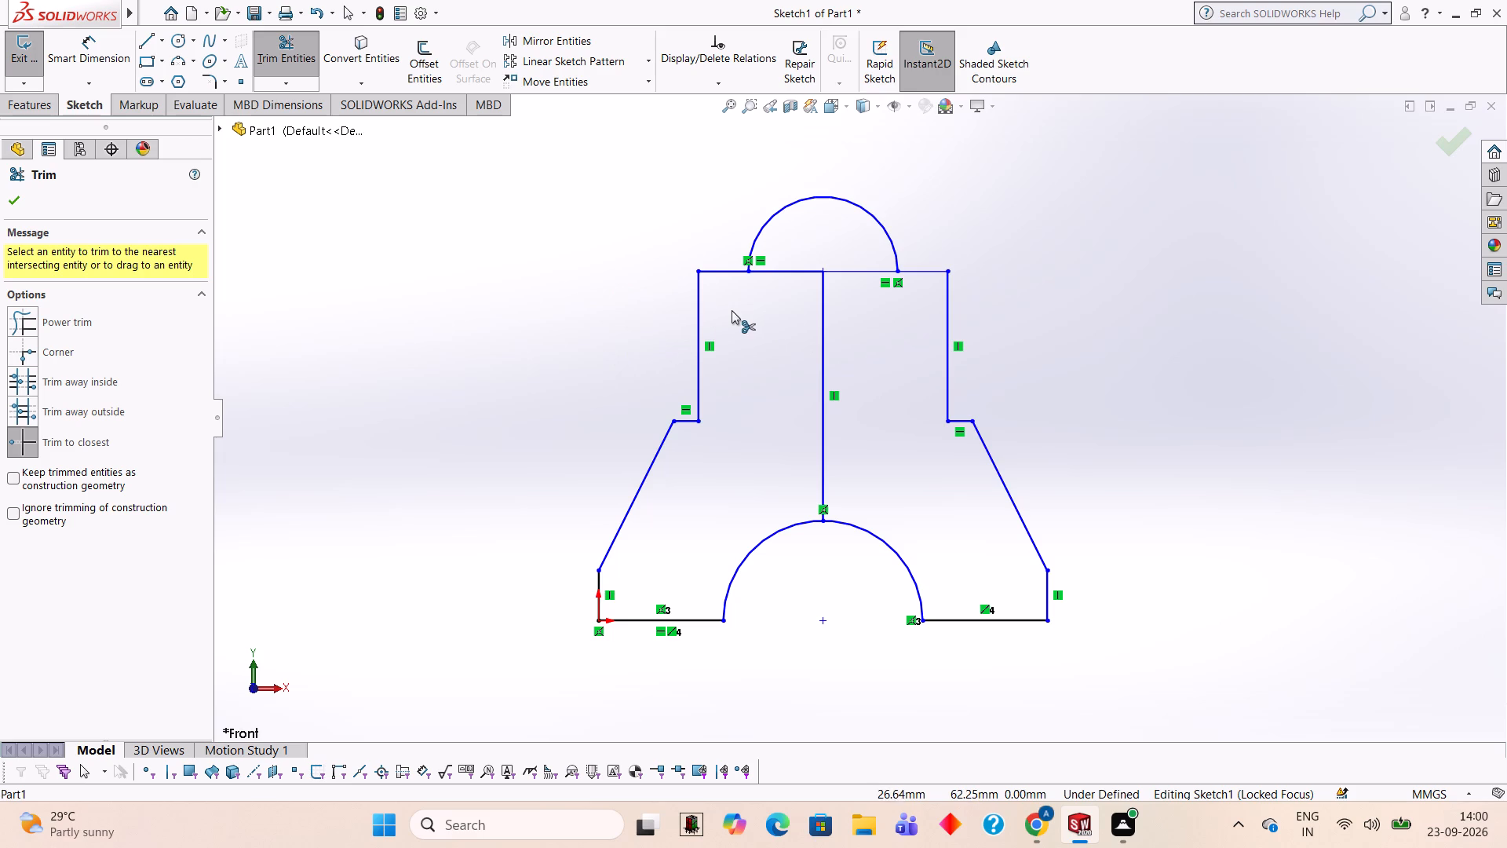
pyautogui.click(819, 415)
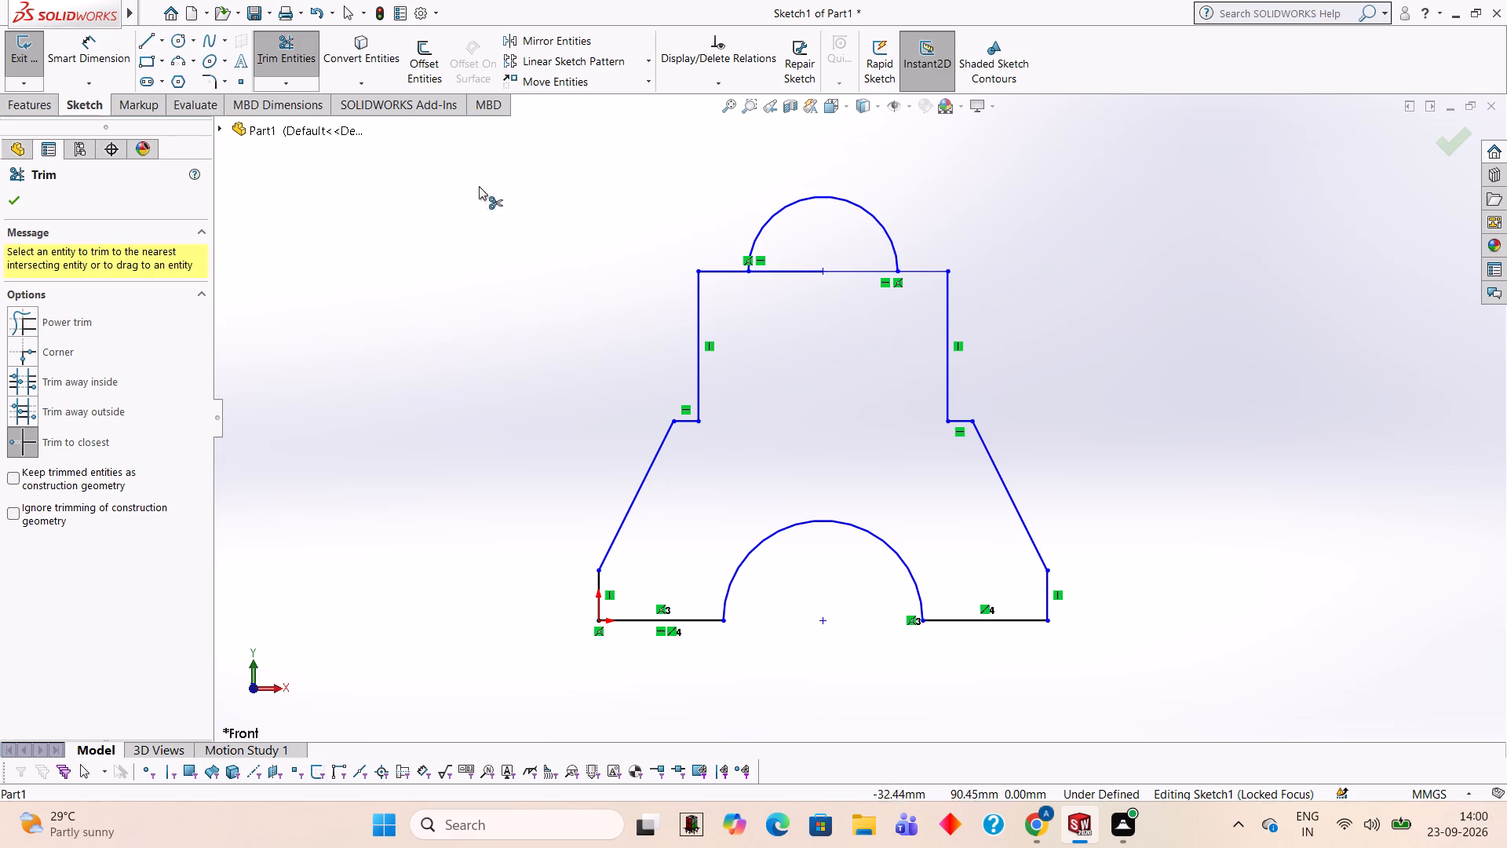
pyautogui.click(808, 270)
pyautogui.click(859, 269)
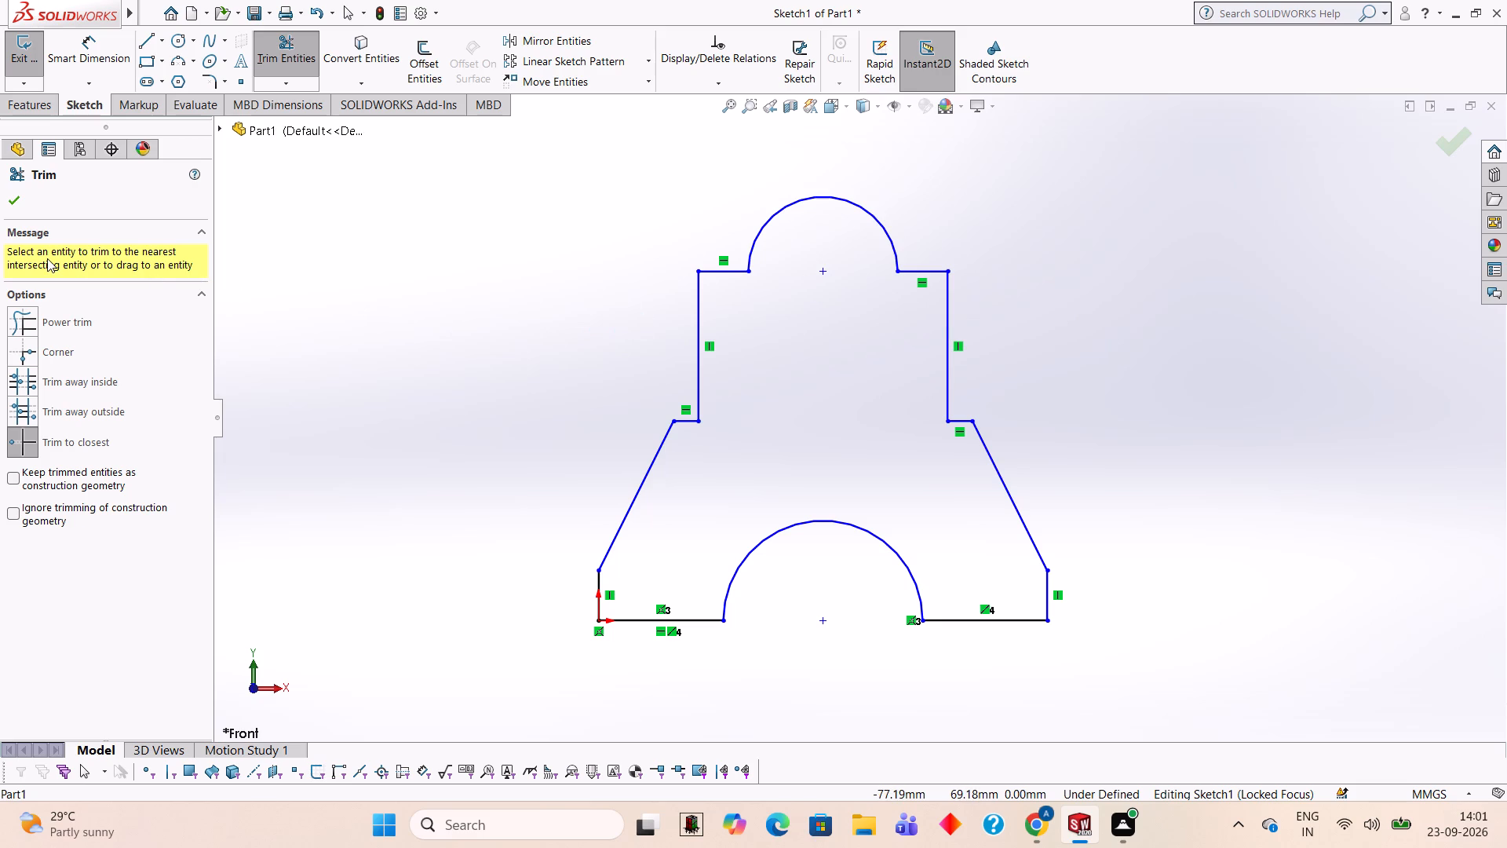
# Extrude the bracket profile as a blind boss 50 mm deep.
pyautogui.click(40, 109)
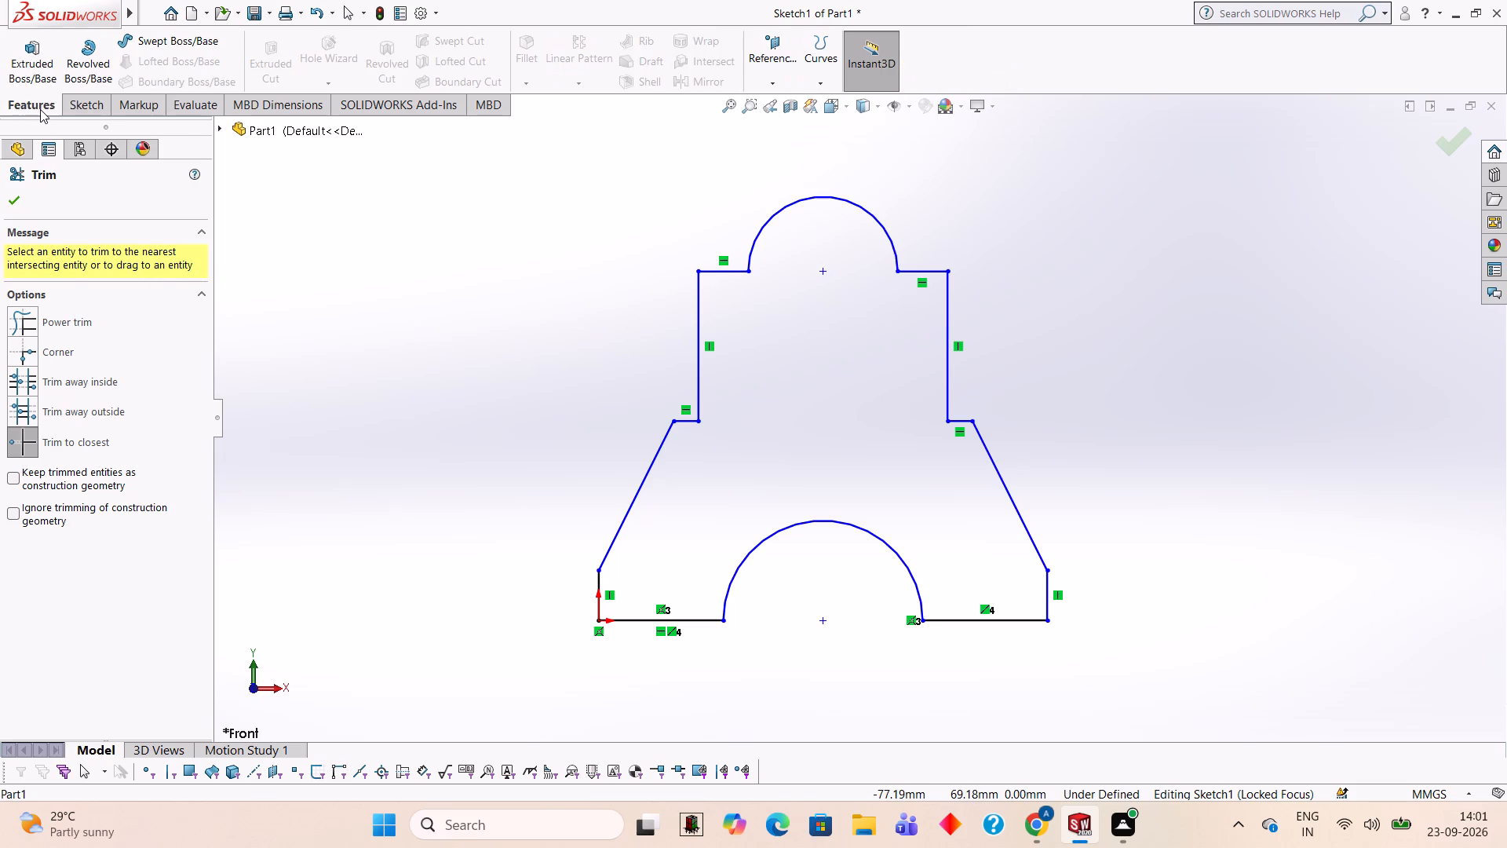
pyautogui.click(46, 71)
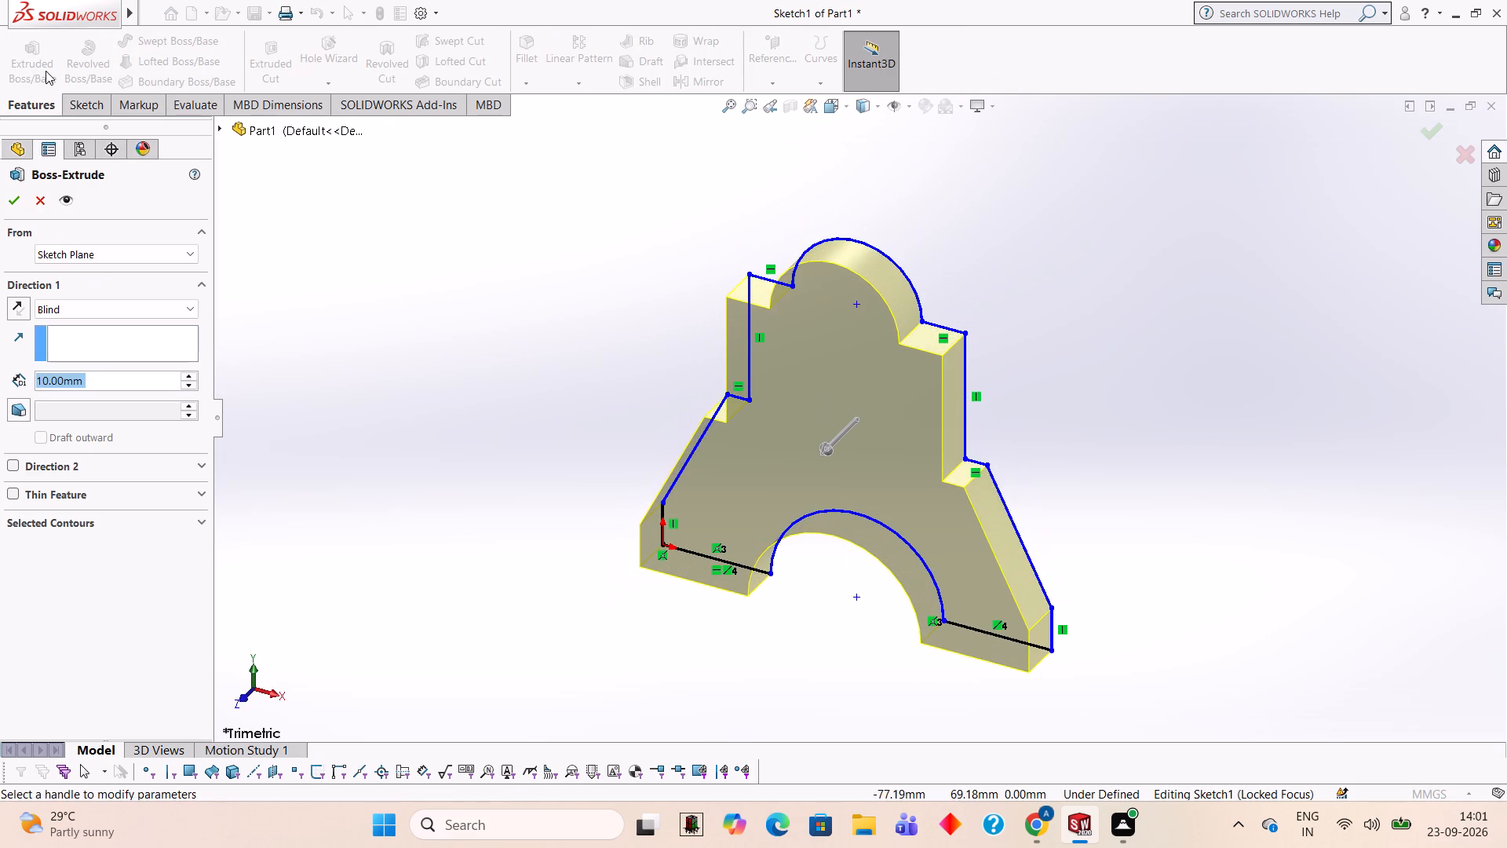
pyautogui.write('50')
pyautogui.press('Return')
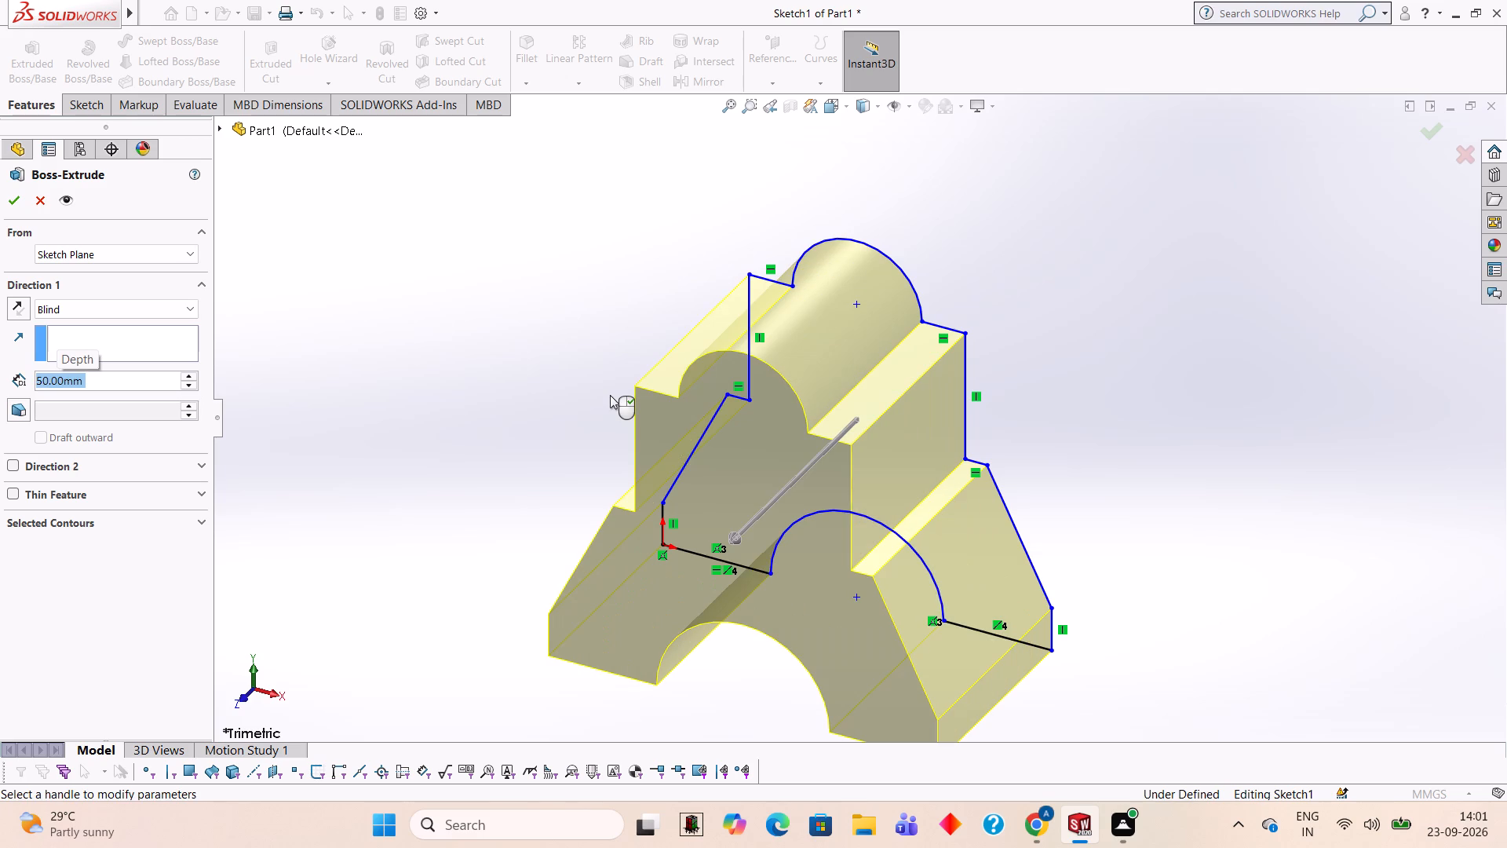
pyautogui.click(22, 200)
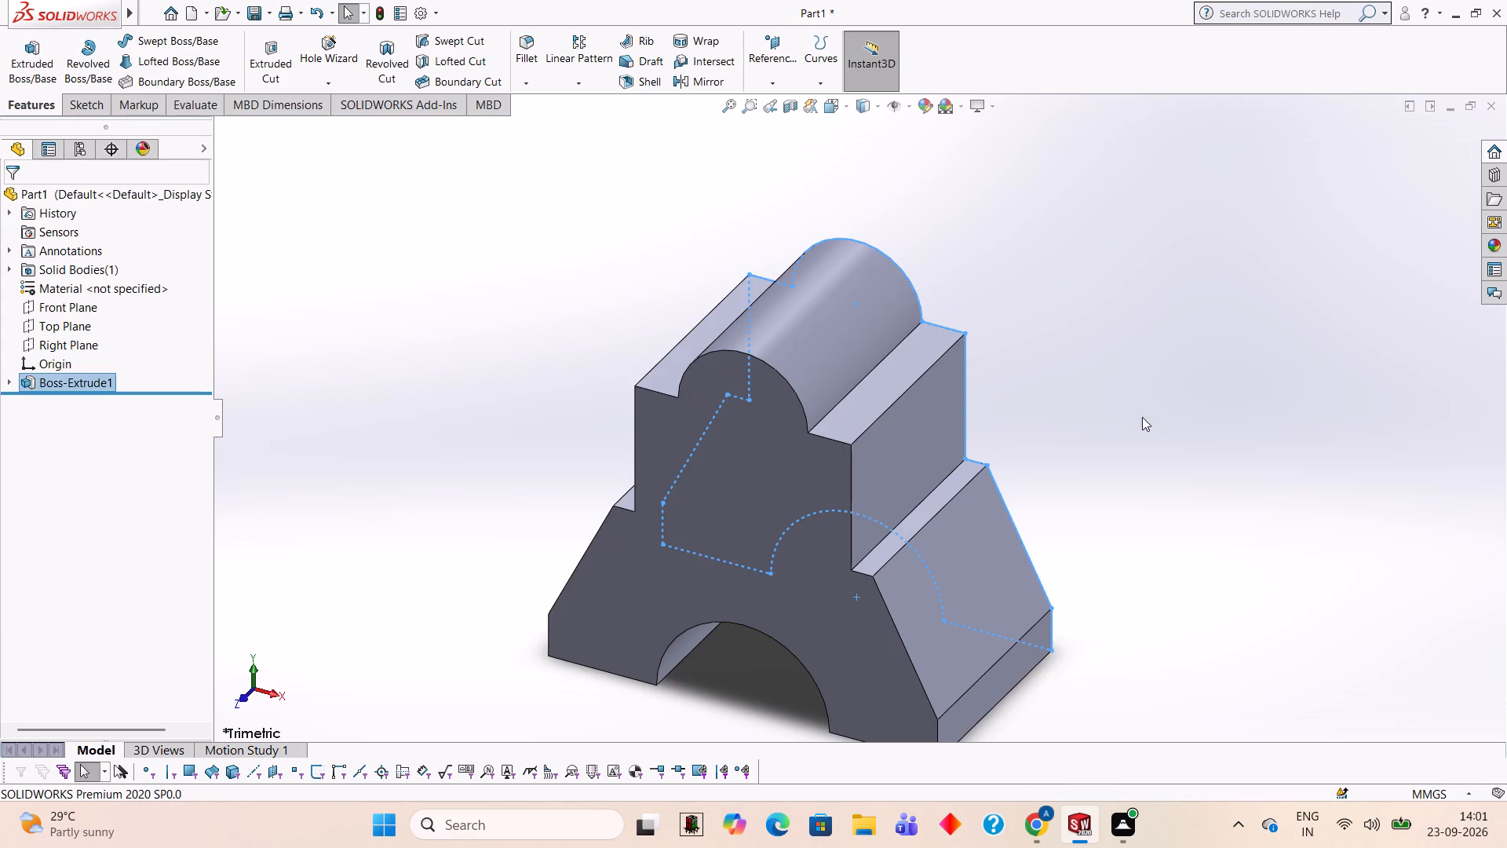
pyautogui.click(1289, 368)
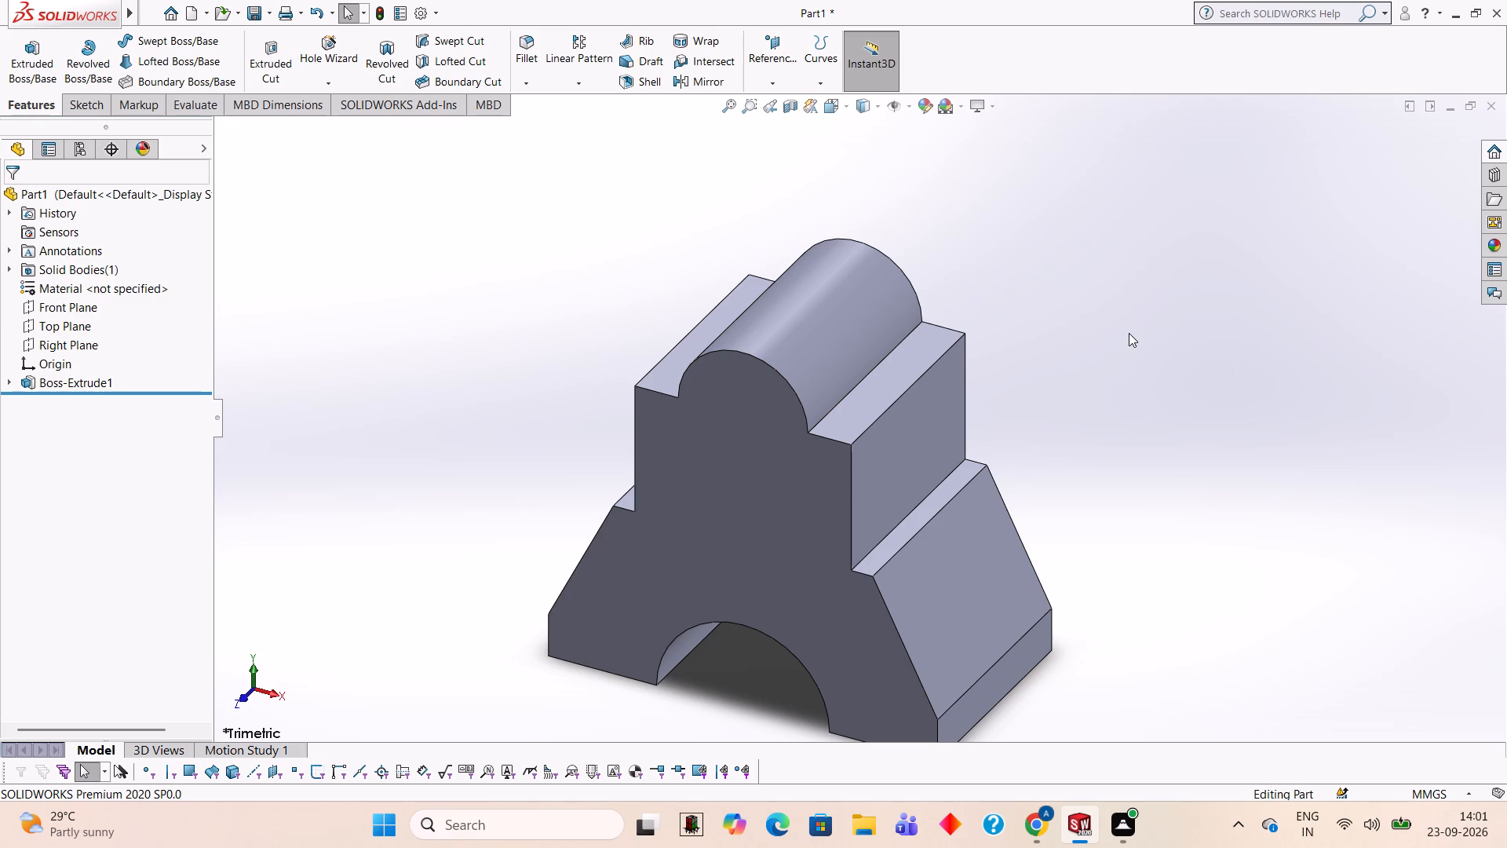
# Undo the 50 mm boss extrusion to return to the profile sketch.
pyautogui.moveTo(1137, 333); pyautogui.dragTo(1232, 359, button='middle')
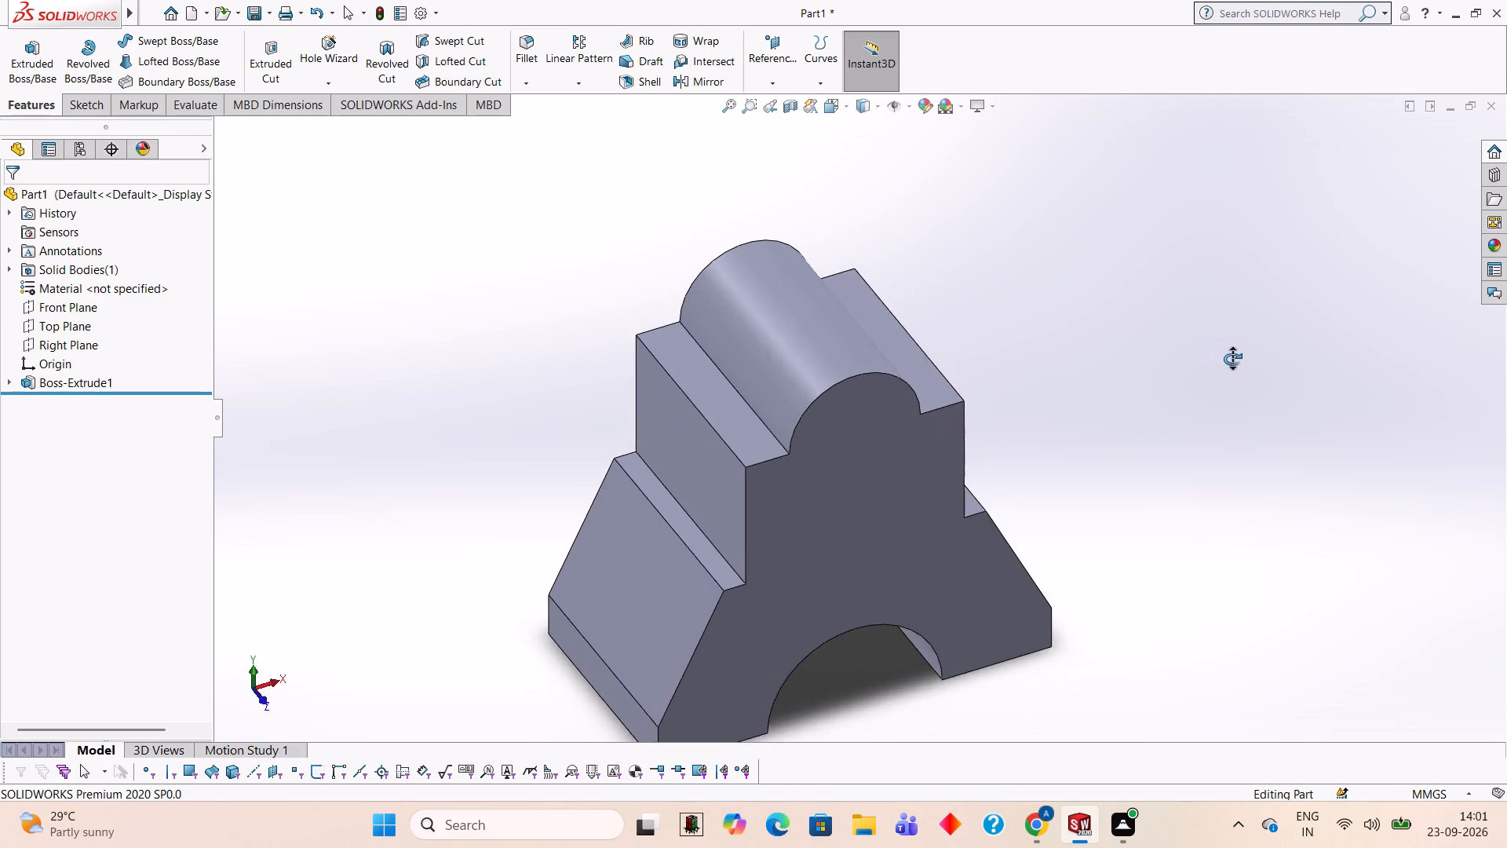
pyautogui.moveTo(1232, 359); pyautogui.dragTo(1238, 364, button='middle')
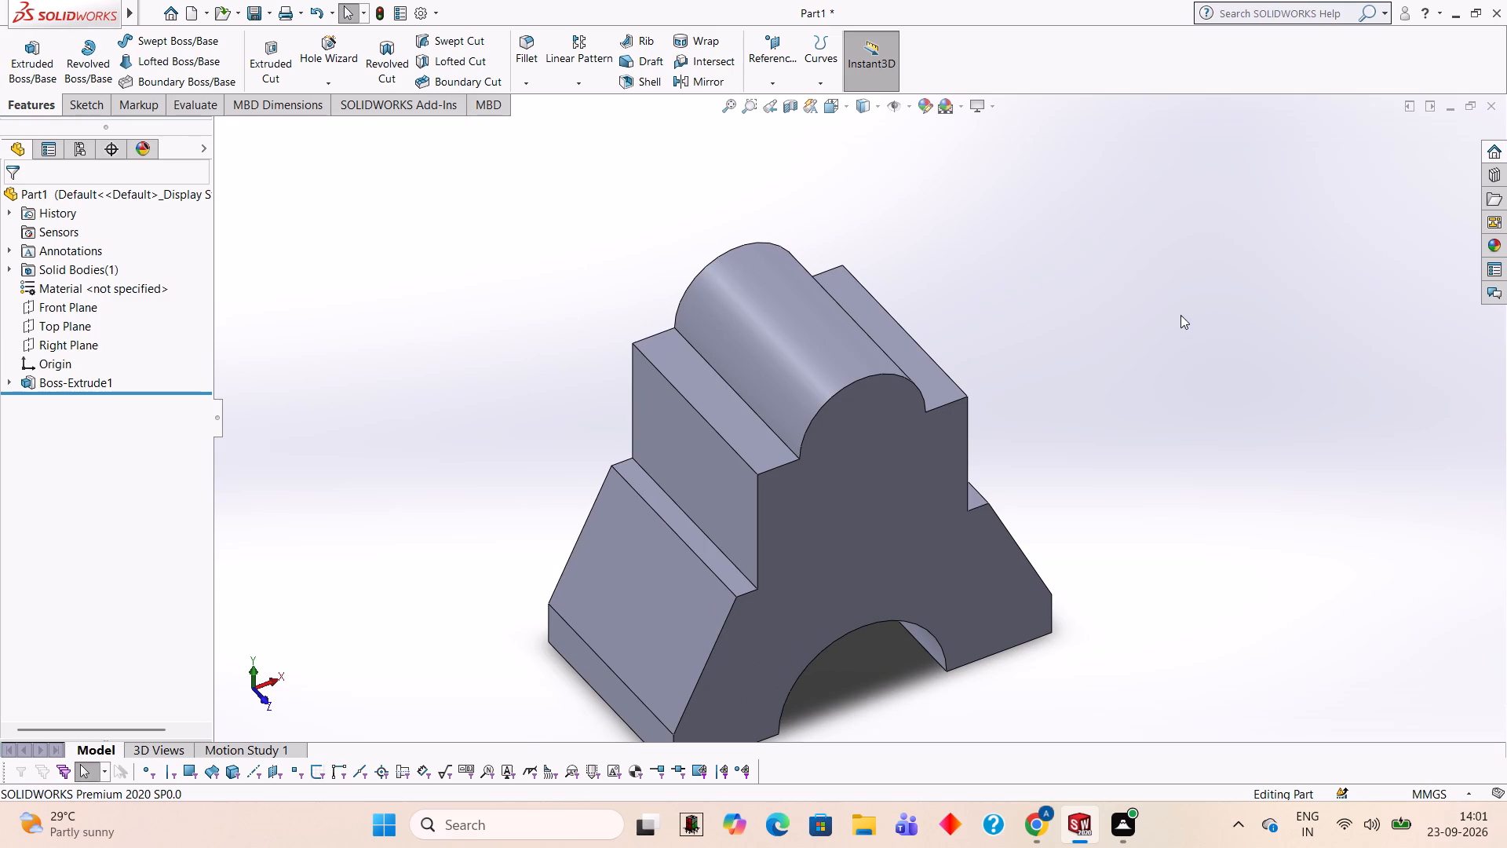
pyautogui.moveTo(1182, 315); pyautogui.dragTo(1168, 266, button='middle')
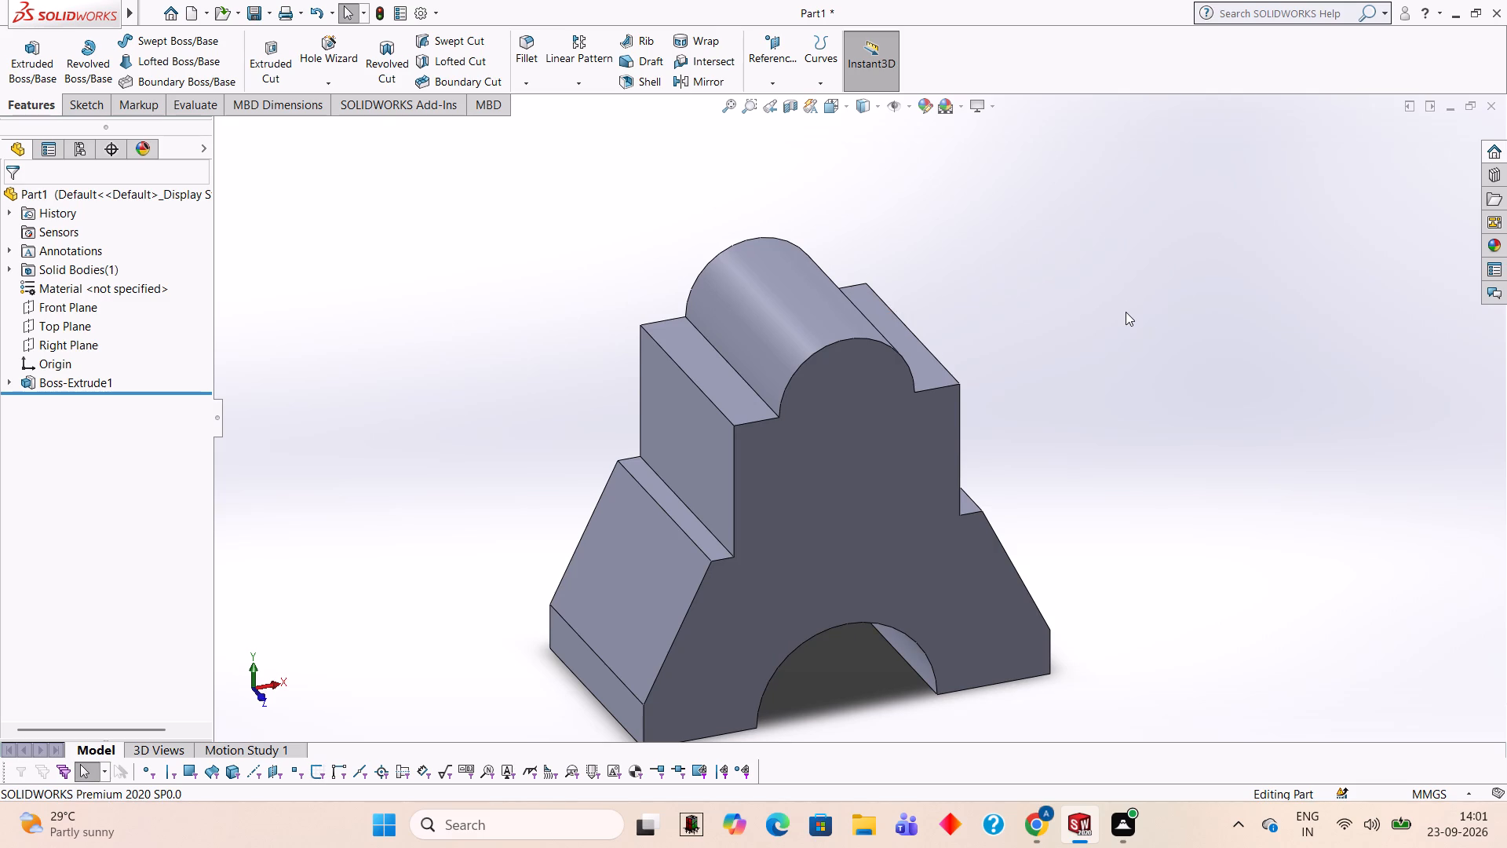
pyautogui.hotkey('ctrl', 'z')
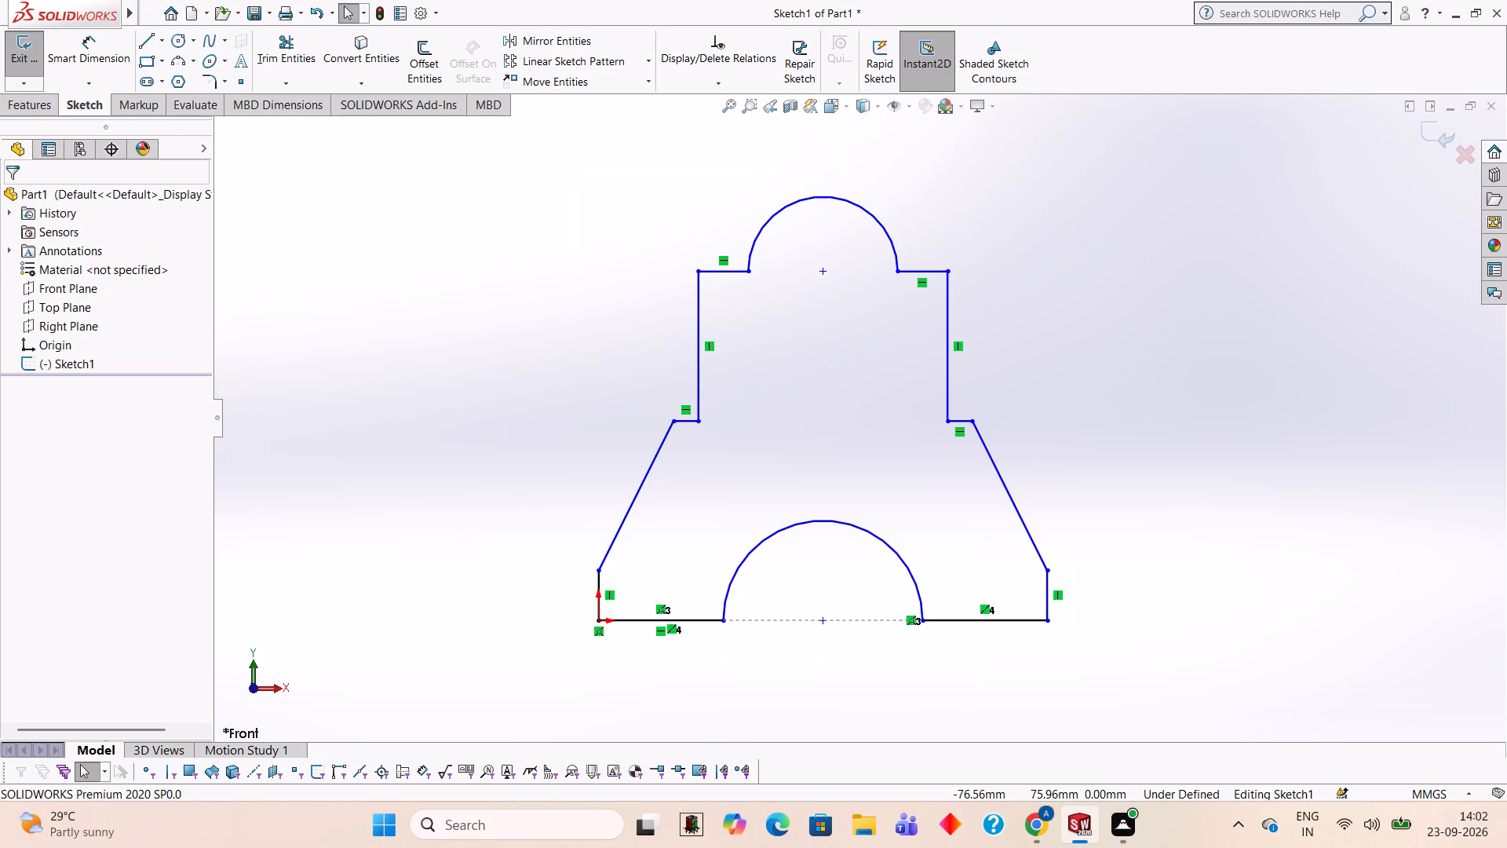
# Extrude the bracket profile as a blind boss 60 mm deep.
pyautogui.click(36, 107)
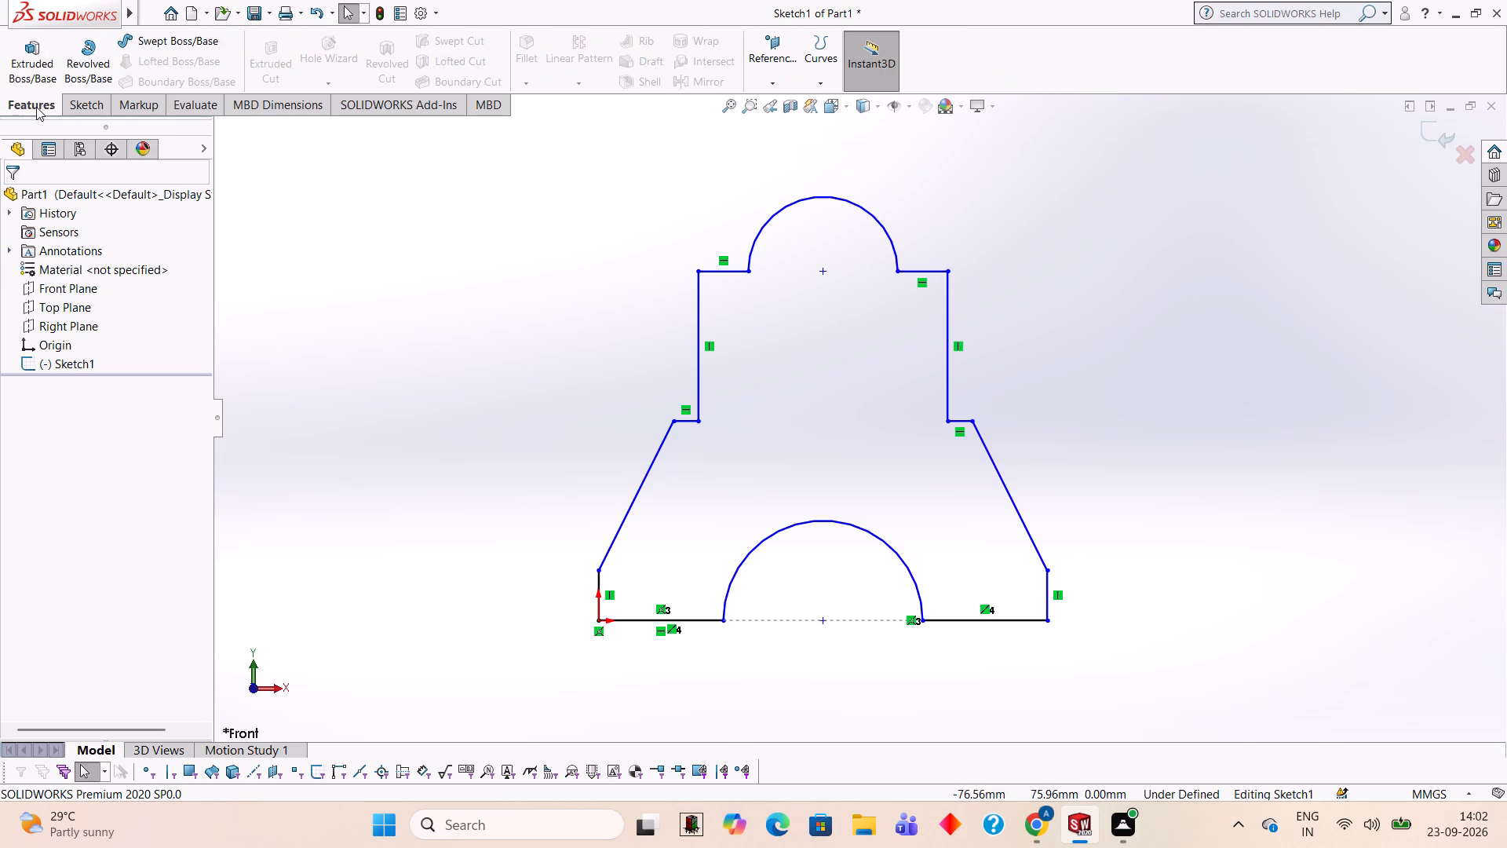
pyautogui.click(35, 61)
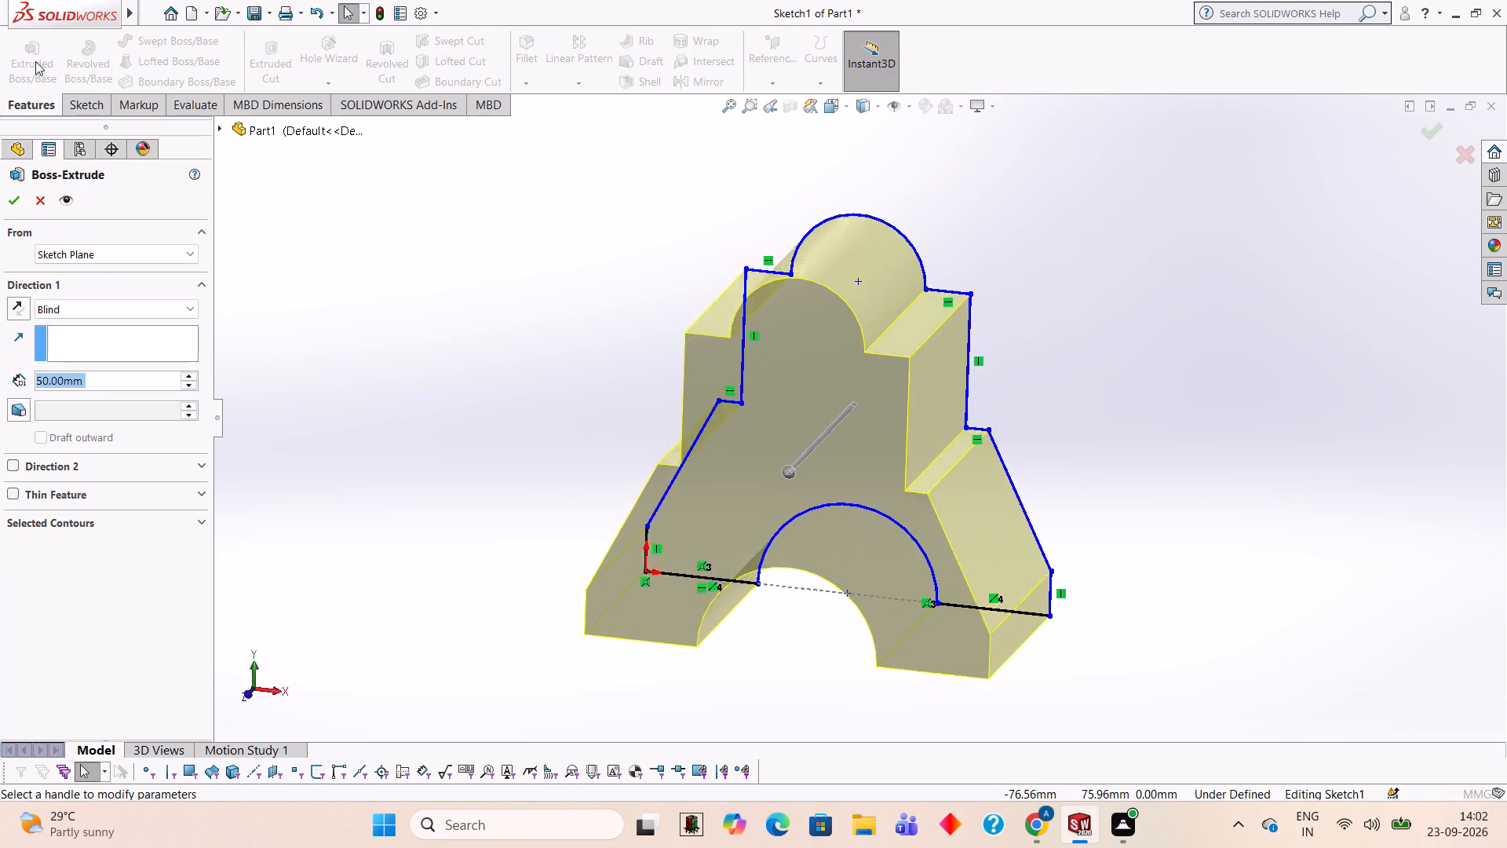
pyautogui.press('6')
pyautogui.press('0')
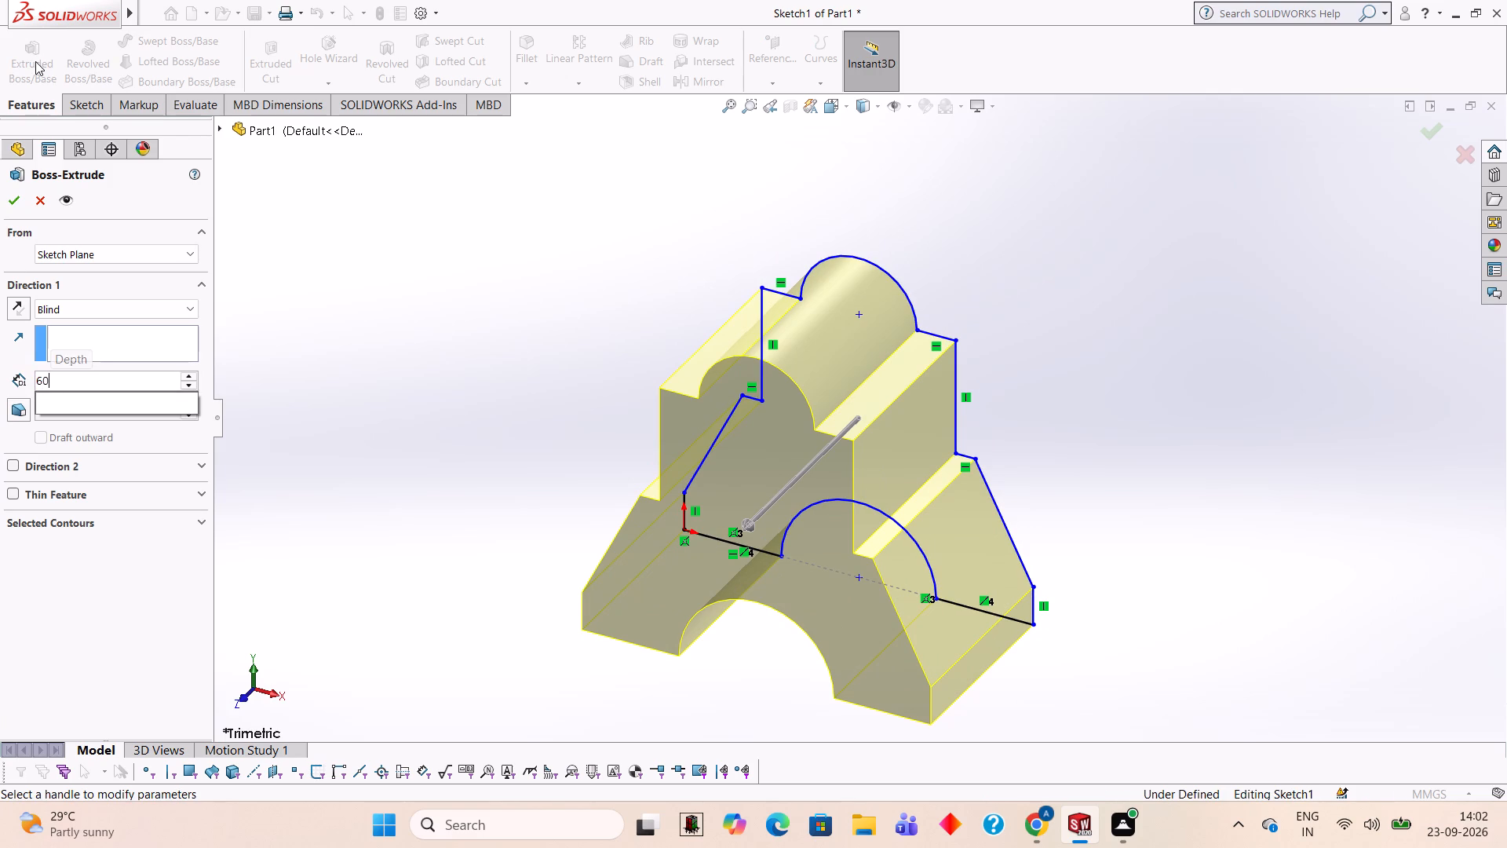
pyautogui.press('Return')
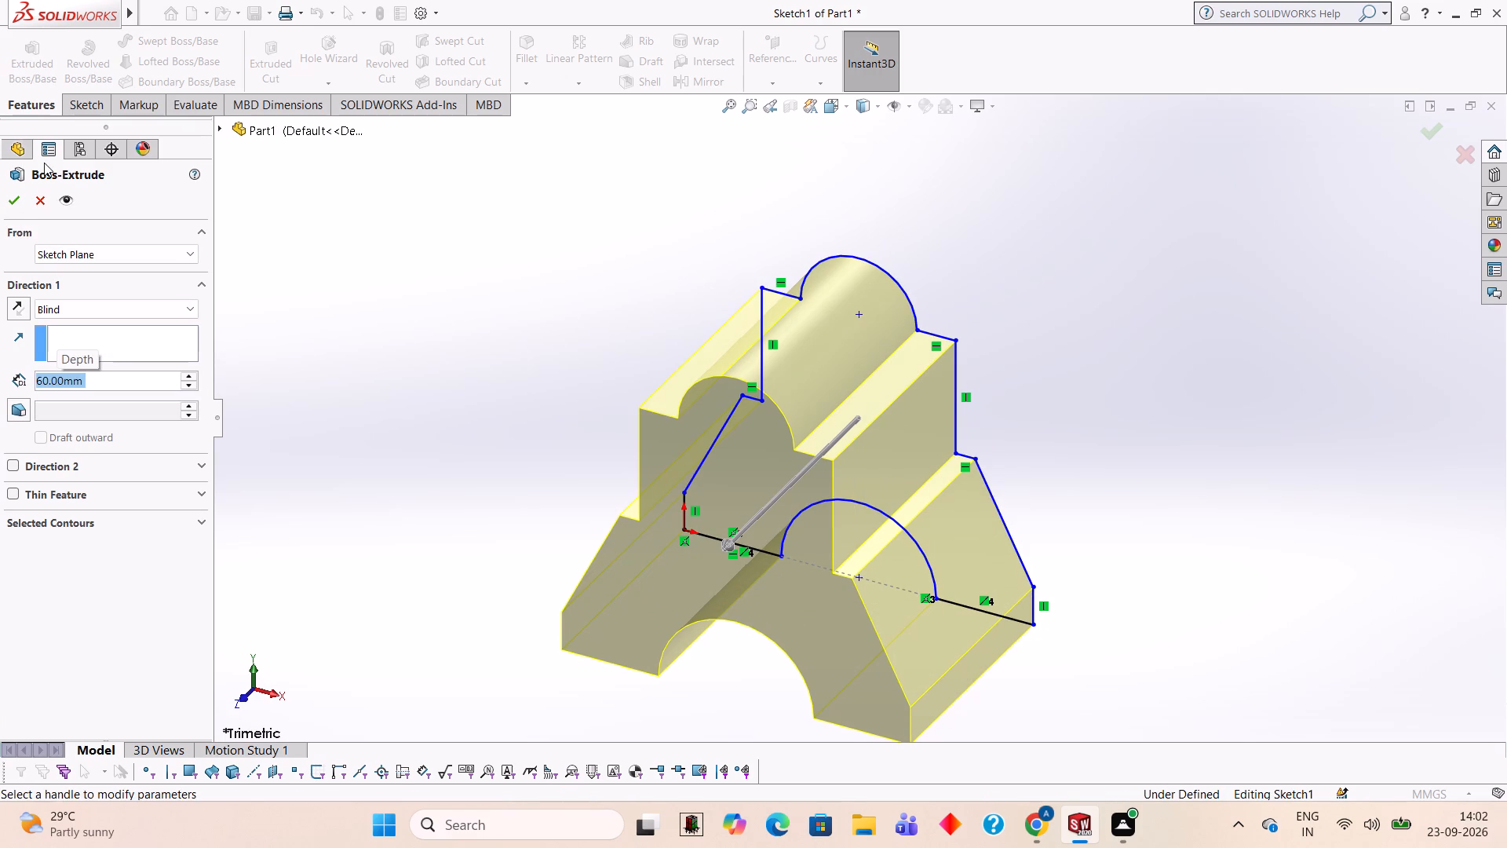
pyautogui.click(16, 200)
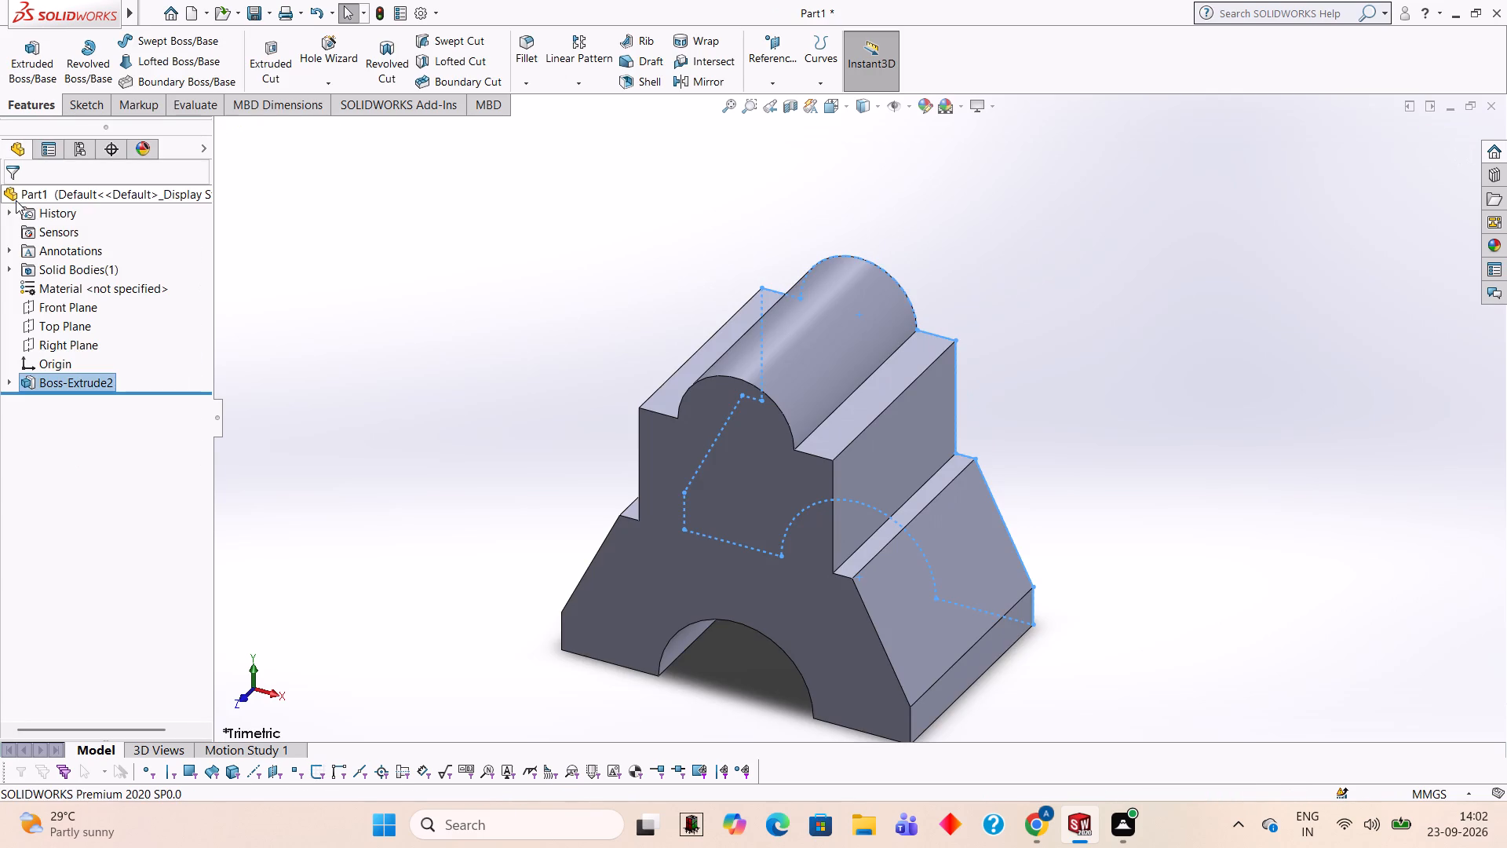
pyautogui.click(502, 315)
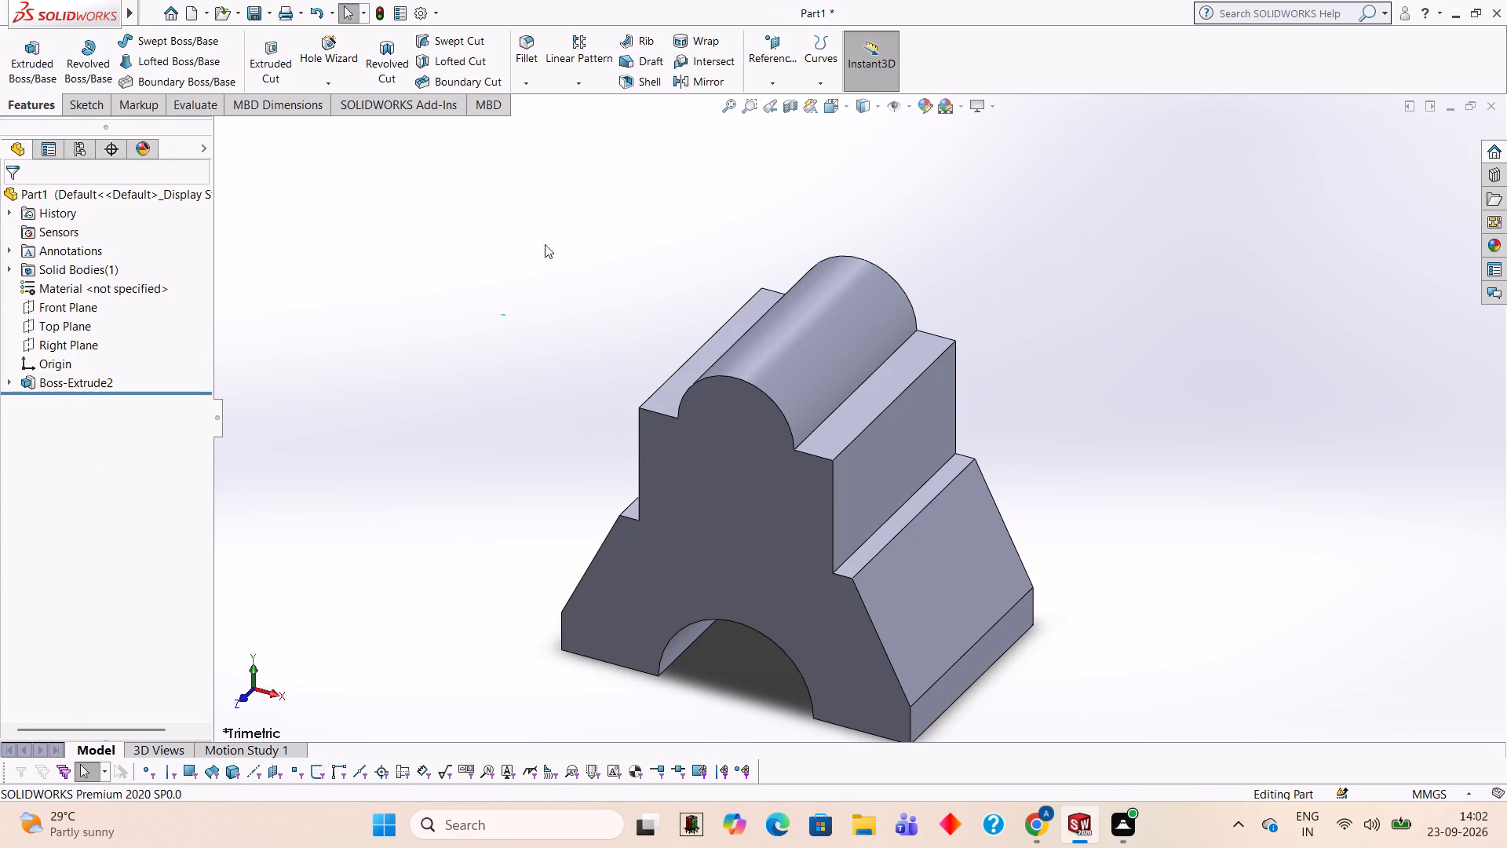
# Start a new sketch on the left vertical face of the bracket's upper block, just below the rounded top.
pyautogui.scroll(2, 592, 305)
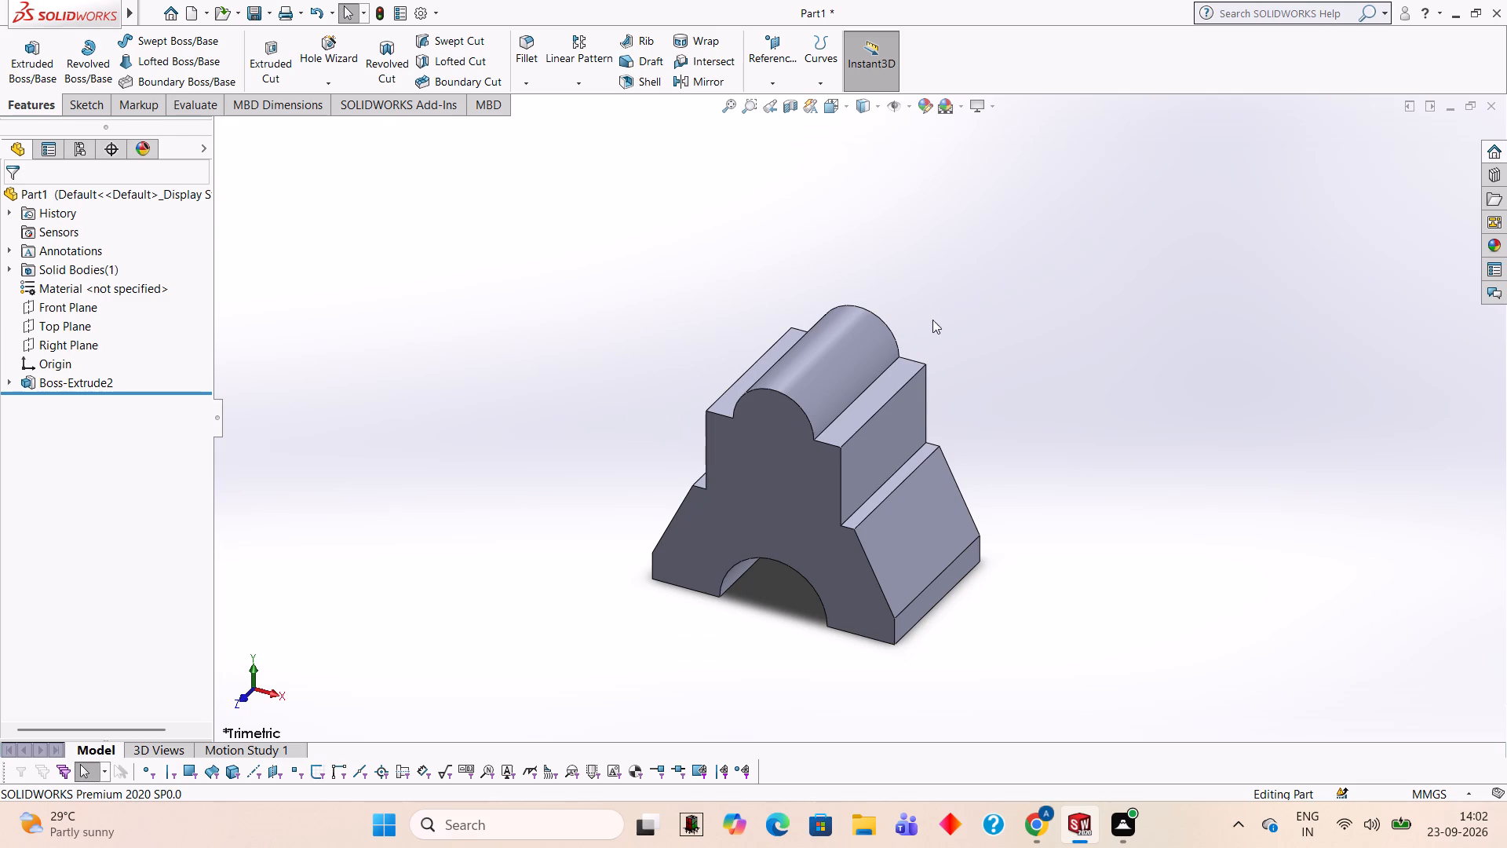
pyautogui.moveTo(1011, 283); pyautogui.dragTo(1137, 268, button='middle')
pyautogui.moveTo(1048, 328); pyautogui.dragTo(1062, 318, button='middle')
pyautogui.middleClick(1062, 318)
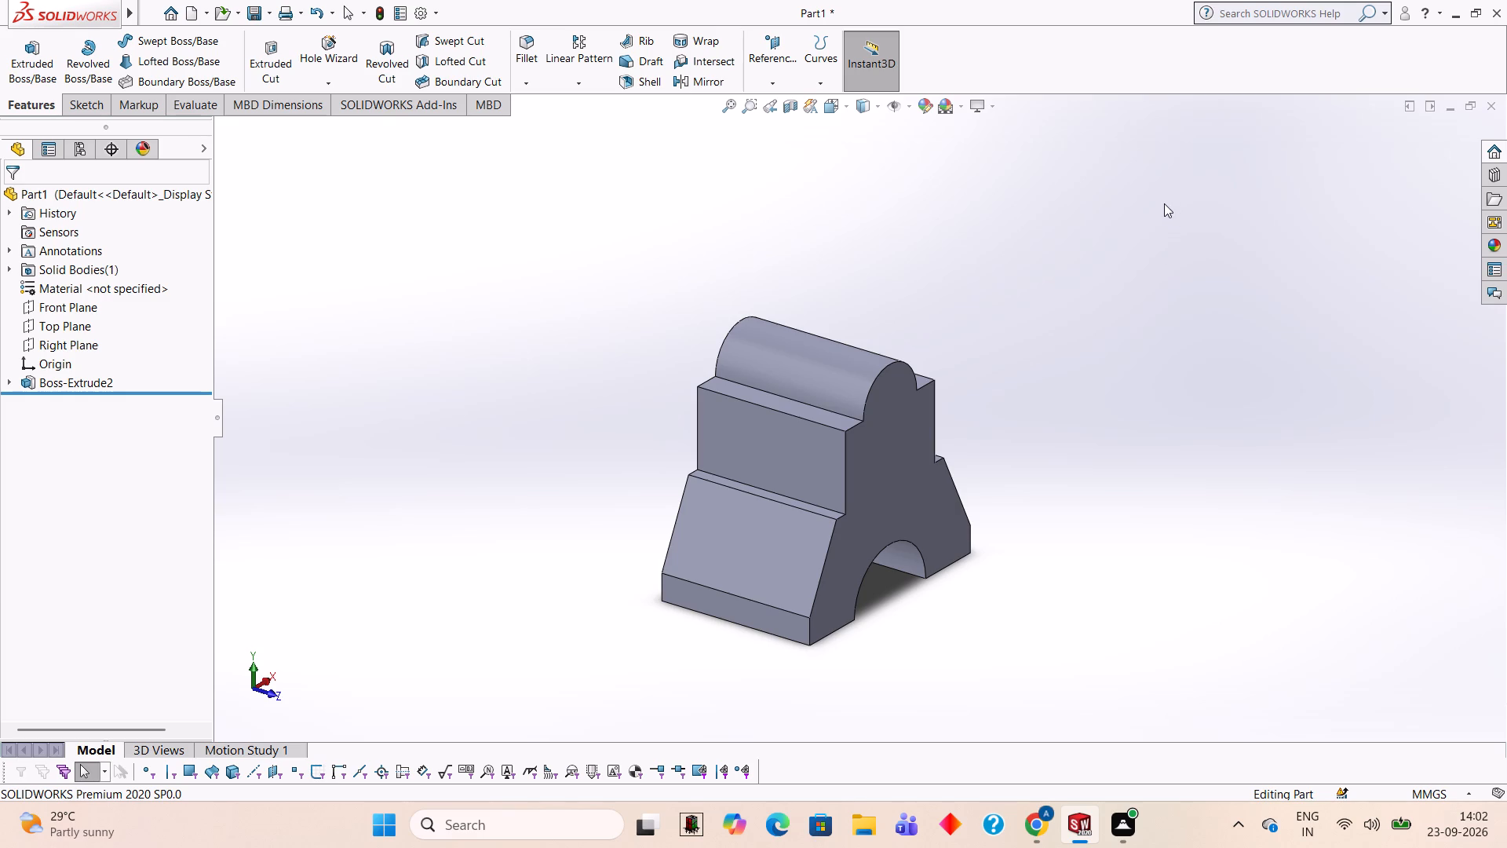
pyautogui.moveTo(1164, 203); pyautogui.dragTo(1235, 217, button='middle')
pyautogui.click(858, 444)
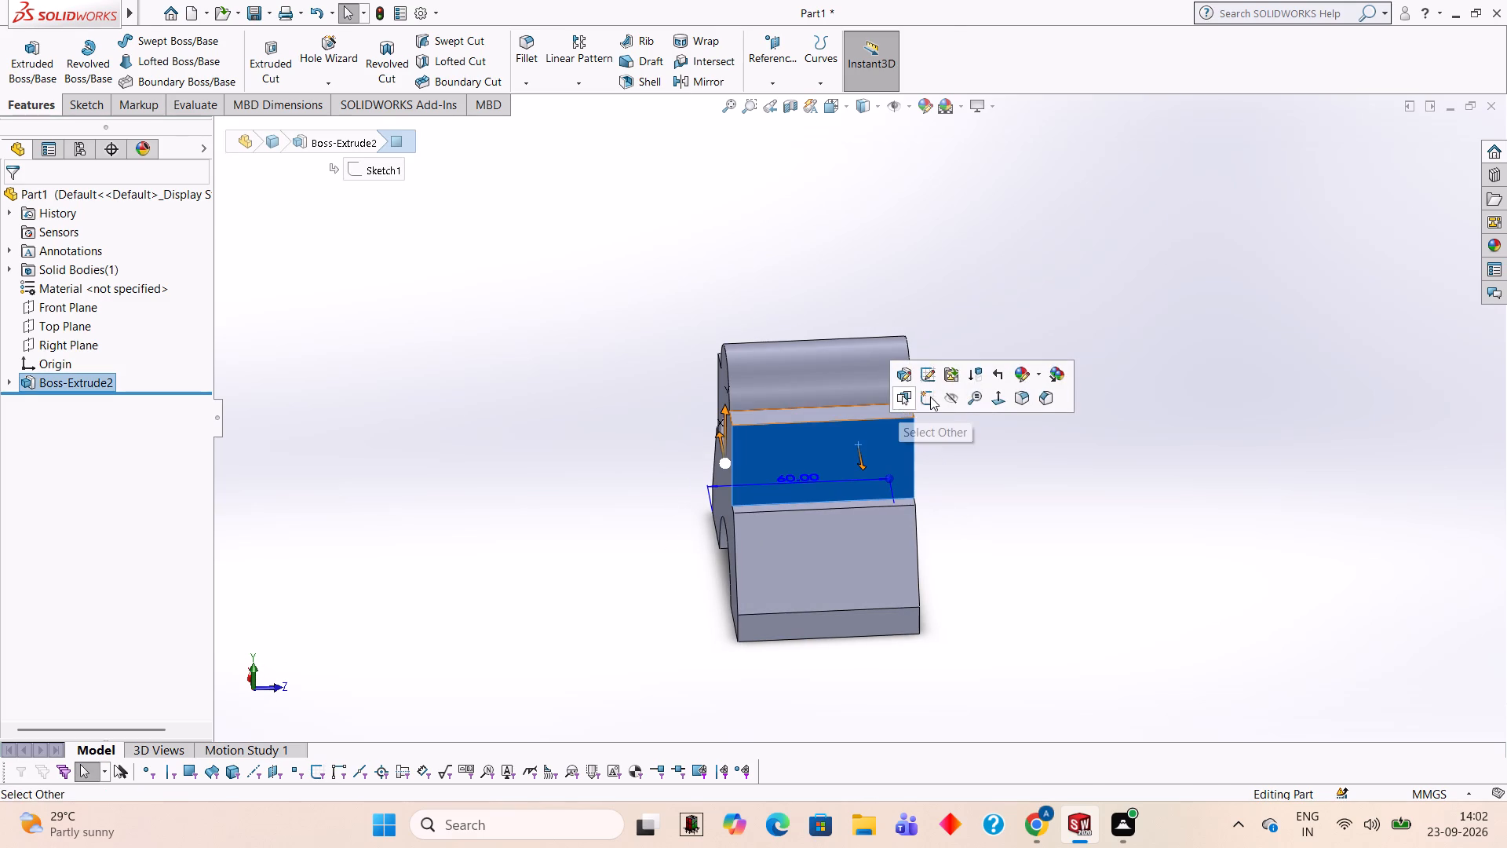
pyautogui.click(930, 397)
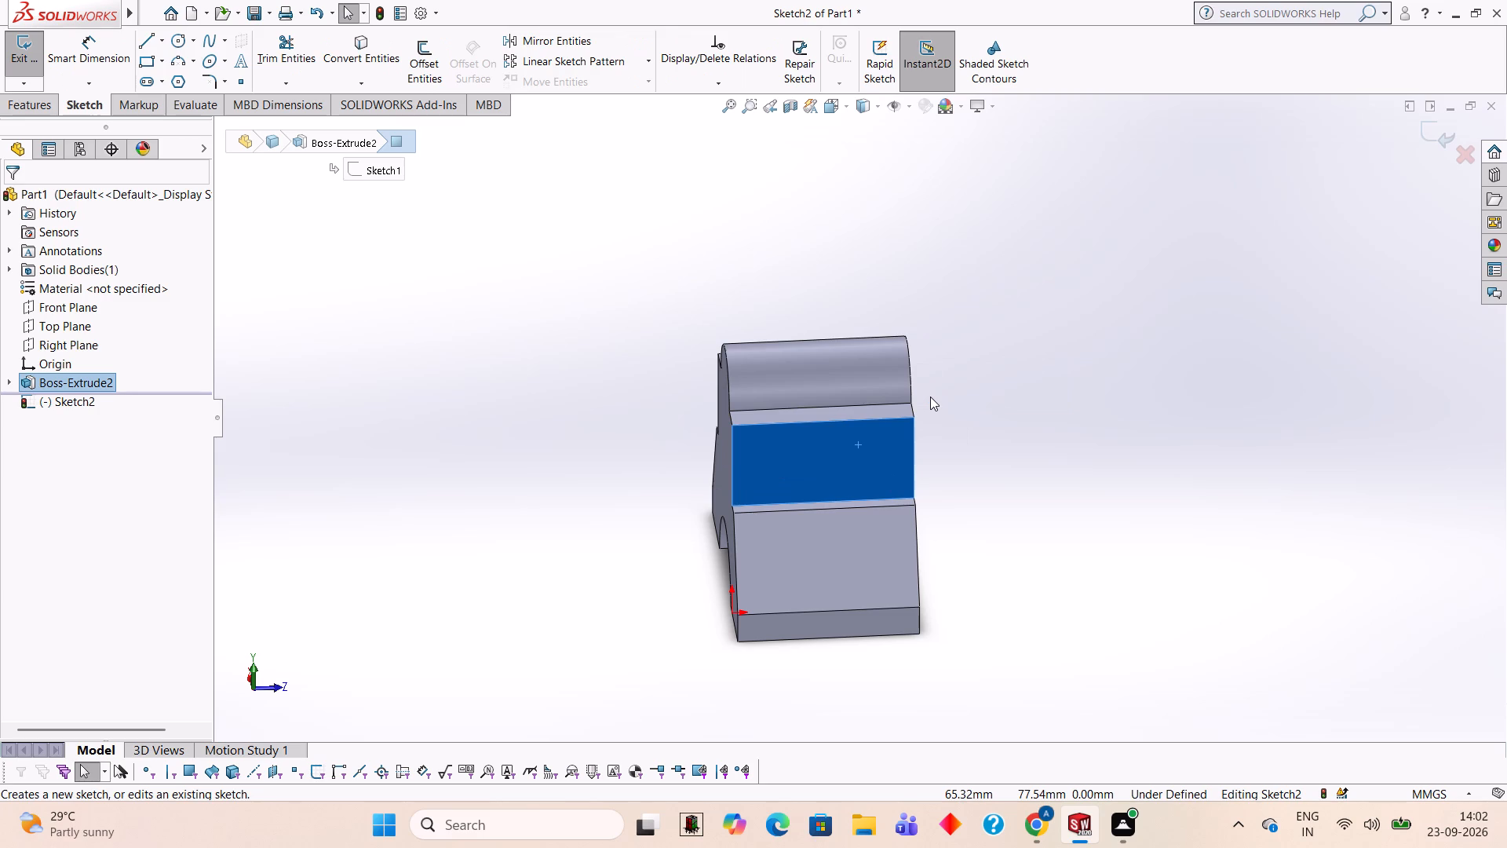
pyautogui.hotkey('ctrl', '8')
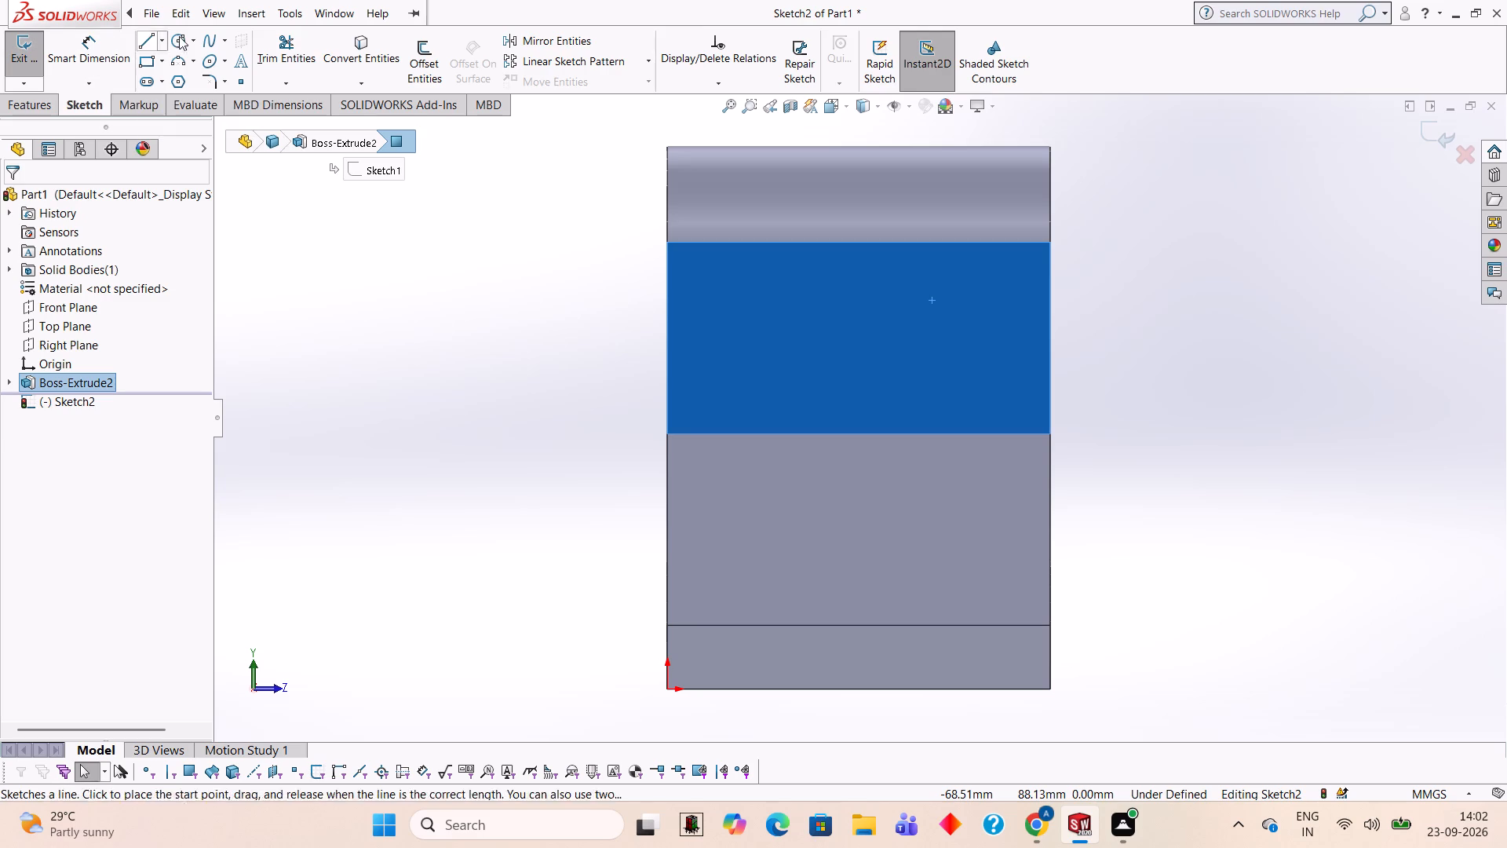
# Sketch a line rectangle about 40 mm wide and 30 mm high, centred on the face, with a 20 mm first segment from the upper edge's midpoint.
pyautogui.click(147, 38)
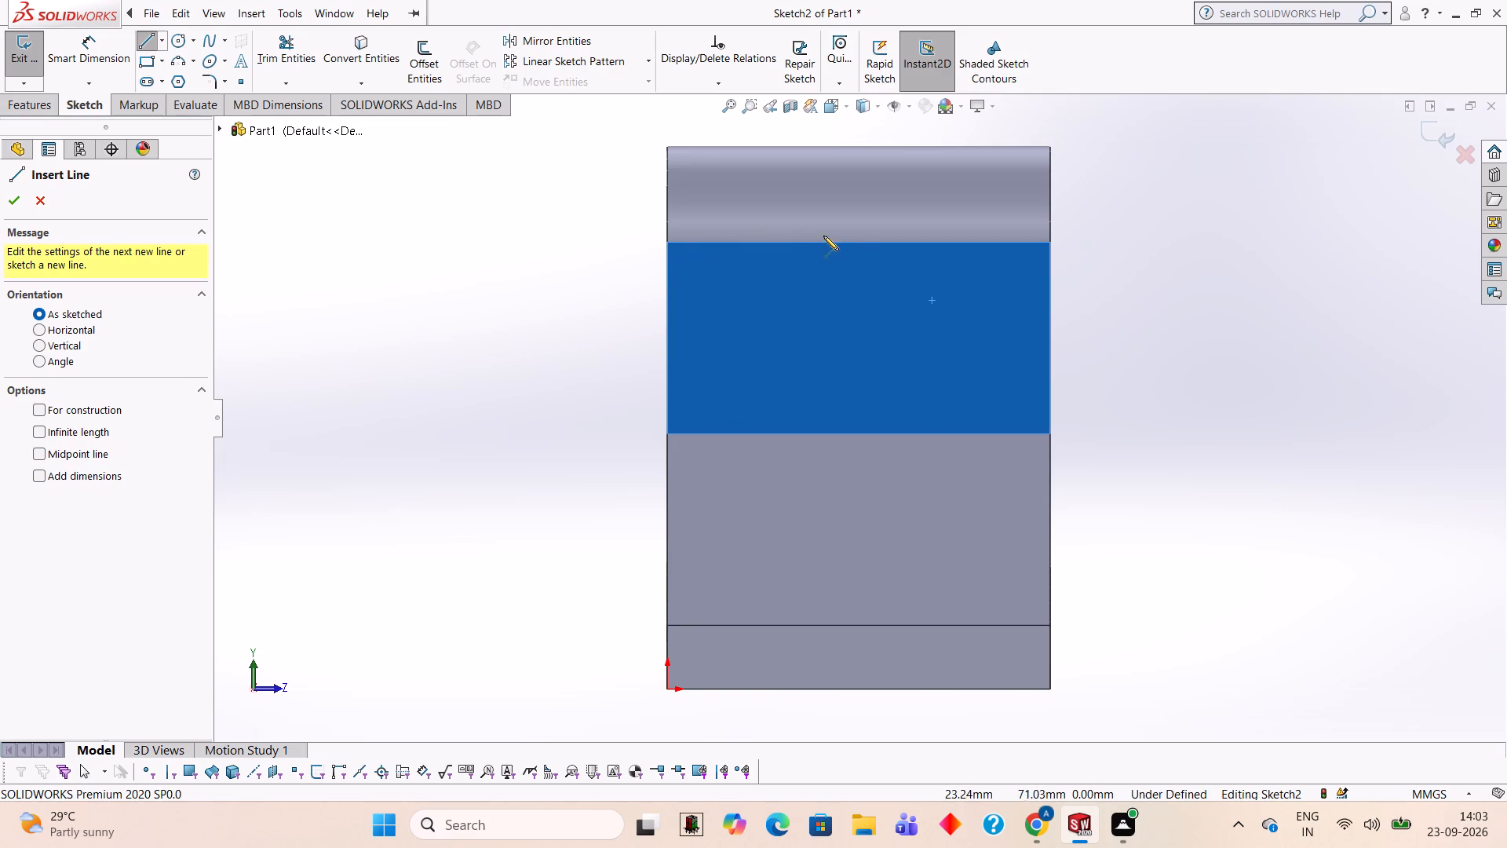
pyautogui.click(856, 242)
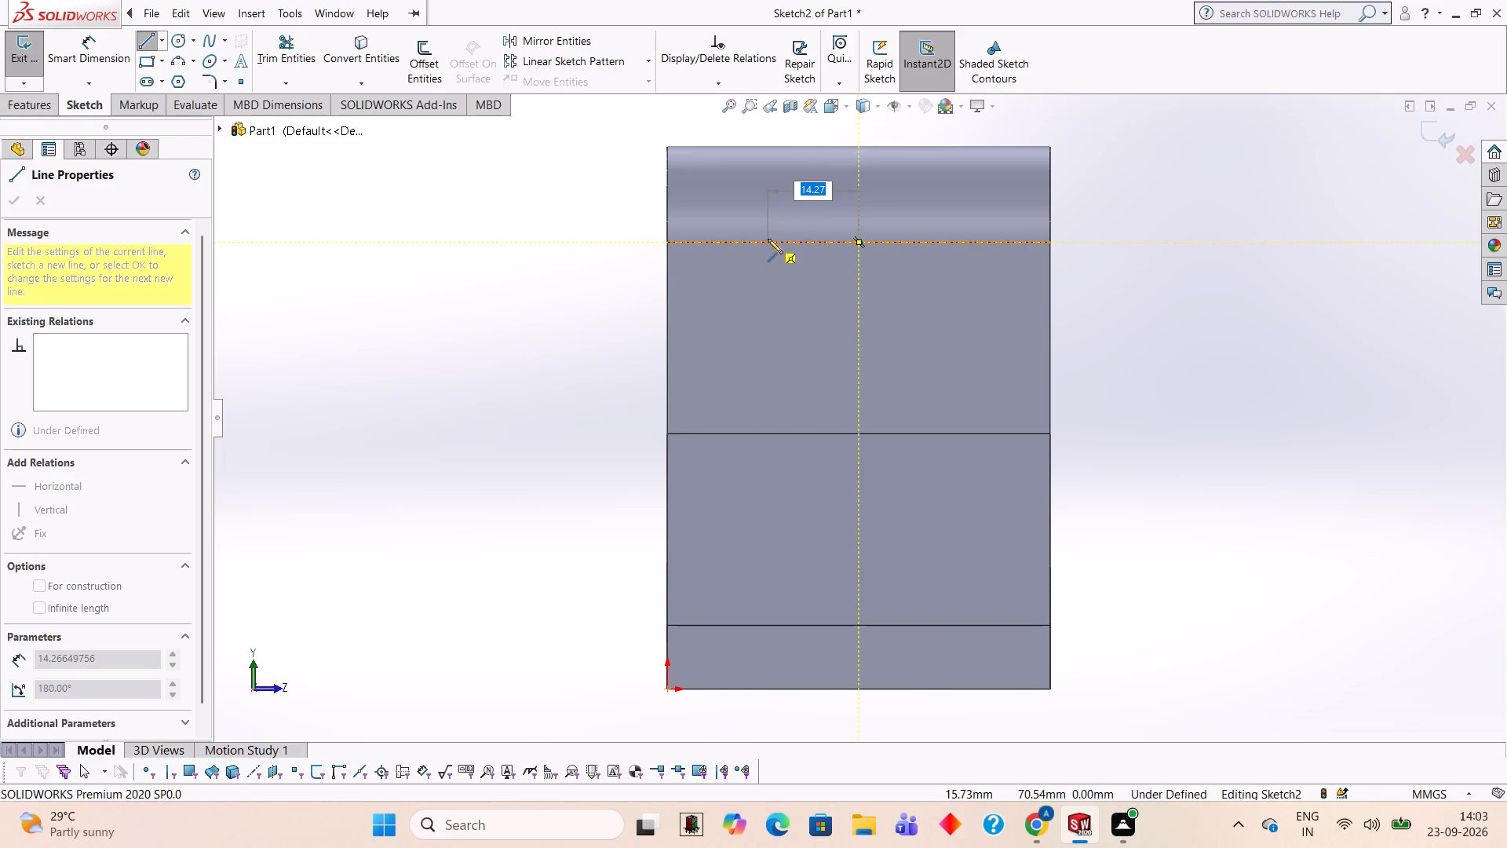
pyautogui.press('1')
pyautogui.press('BackSpace')
pyautogui.write('20')
pyautogui.press('Return')
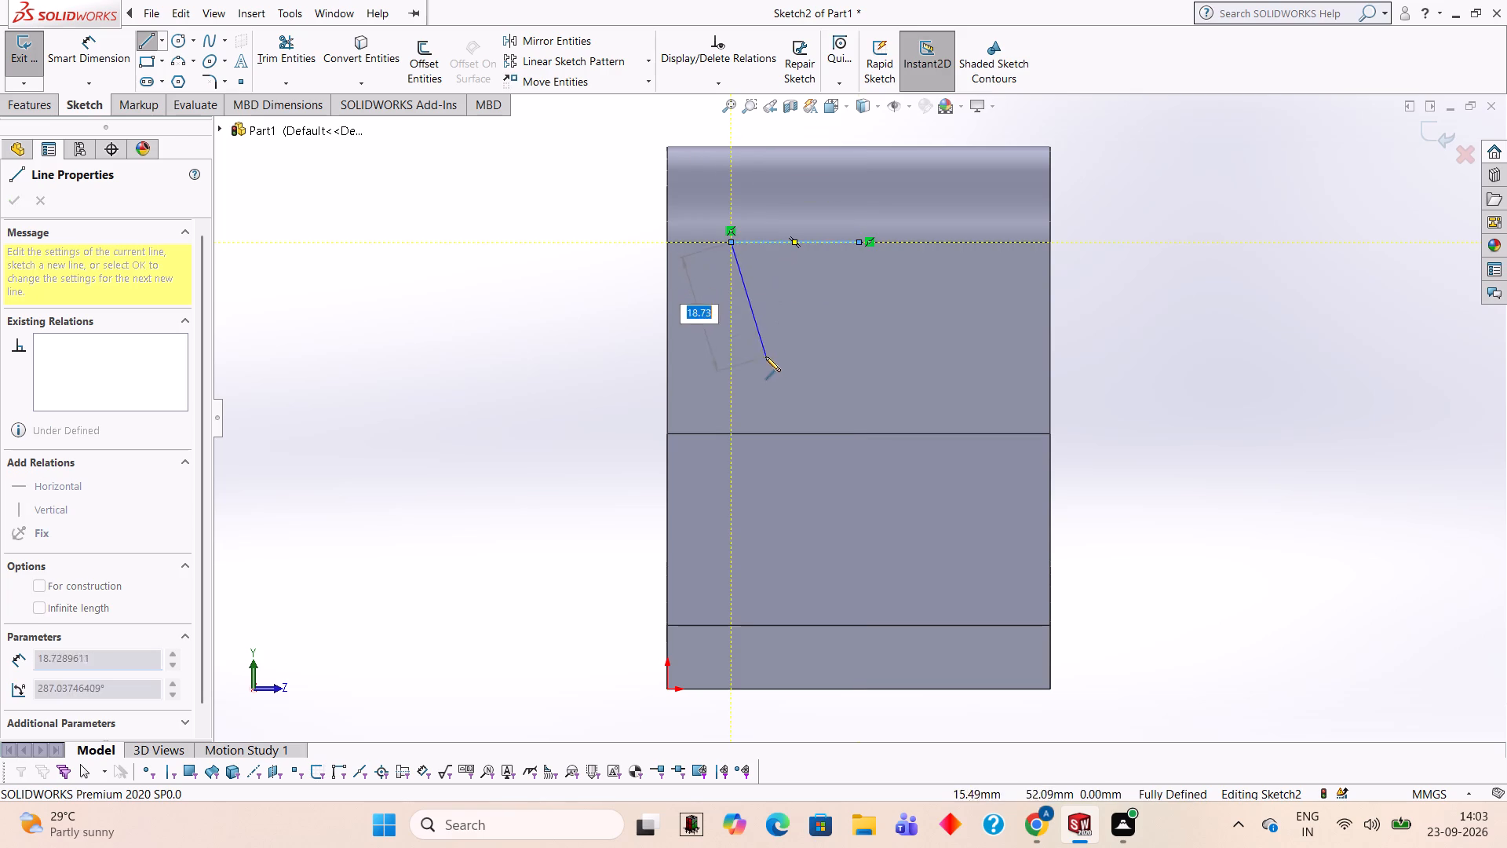
pyautogui.click(728, 435)
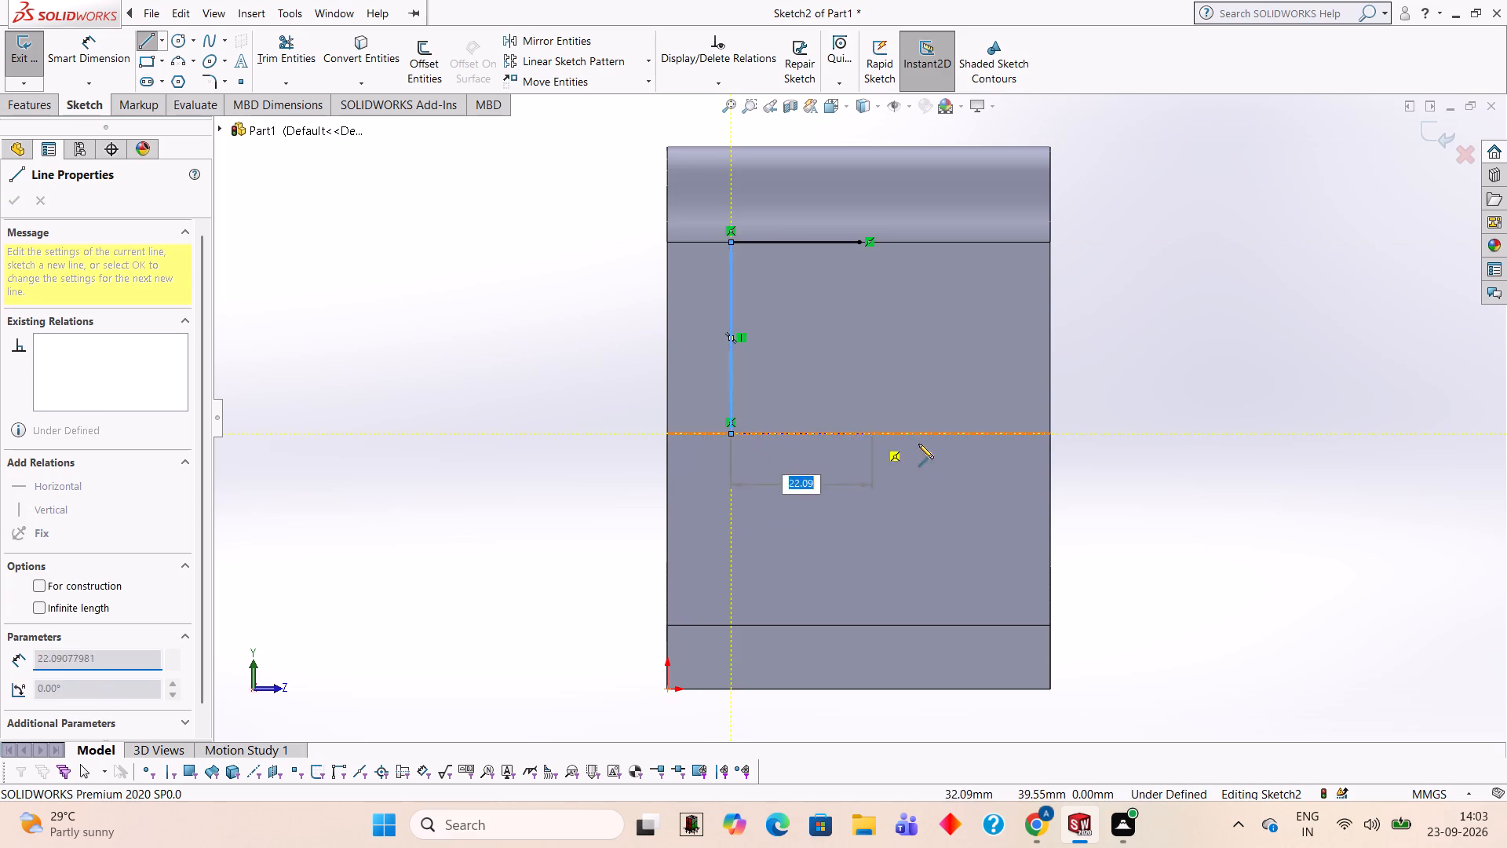
pyautogui.click(987, 433)
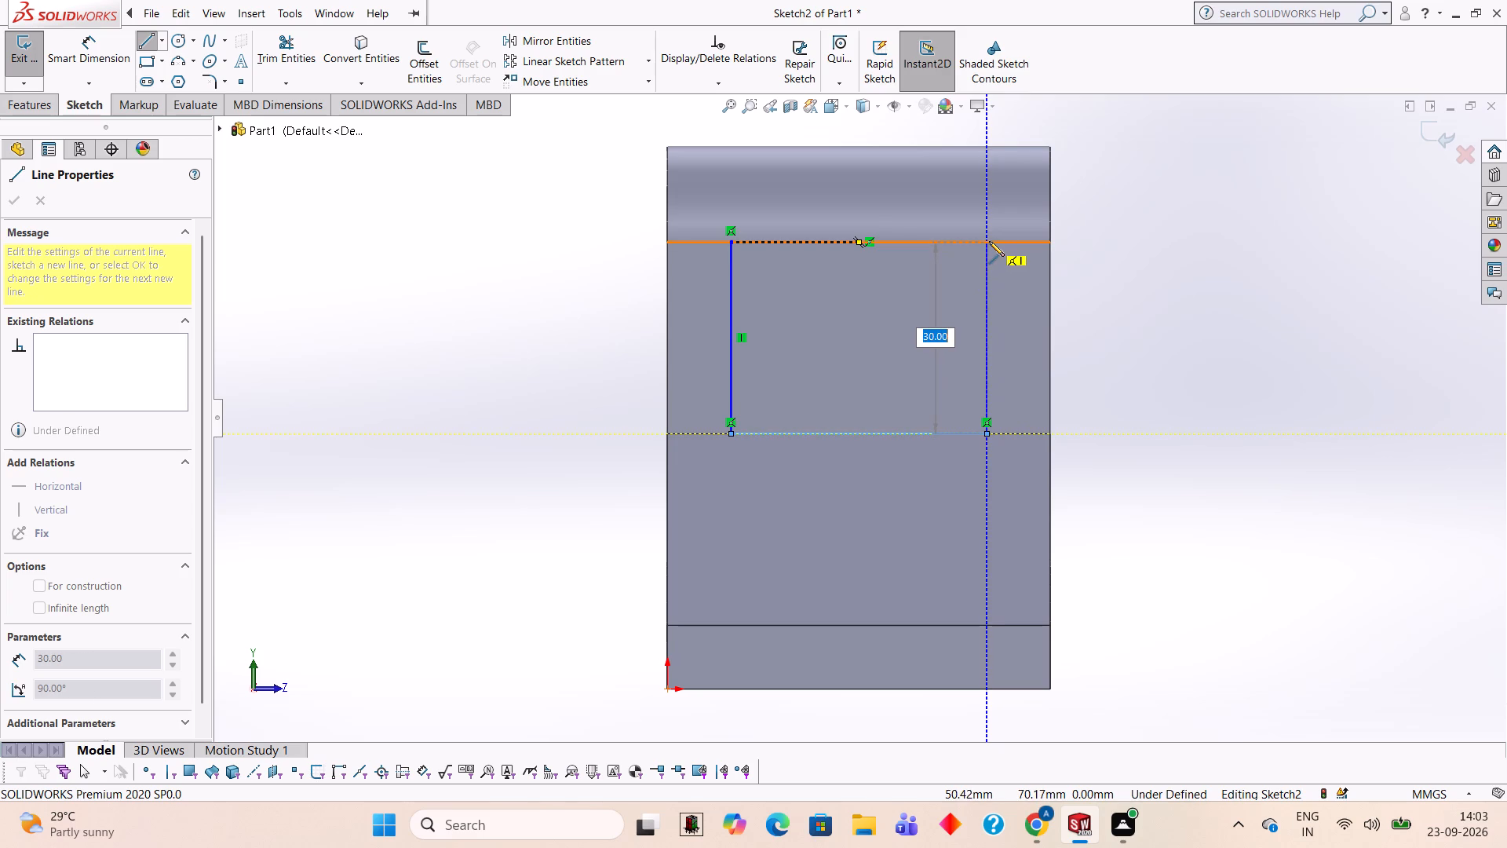
pyautogui.click(985, 241)
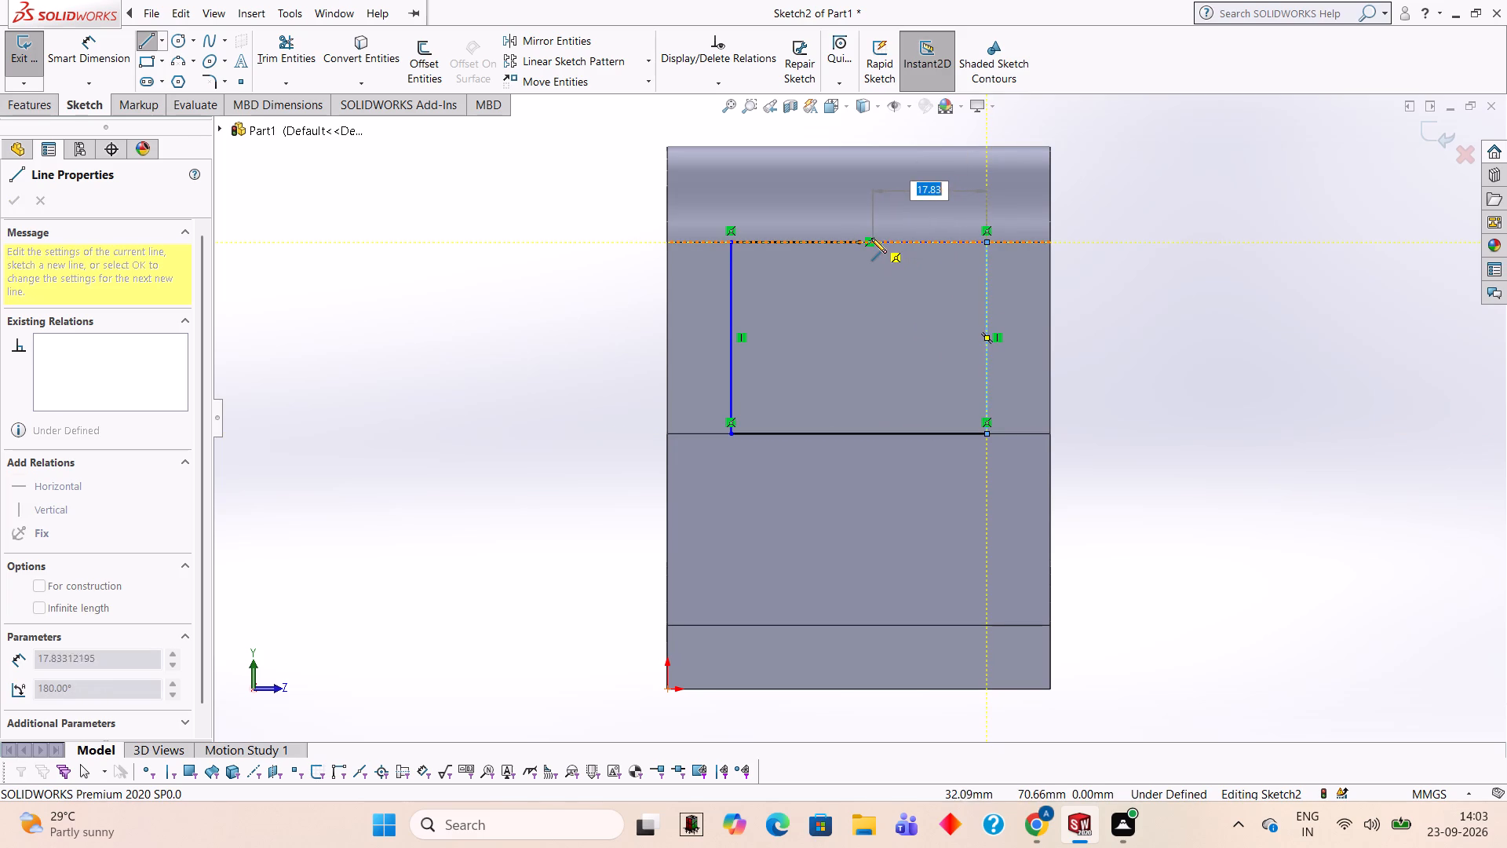
pyautogui.click(858, 242)
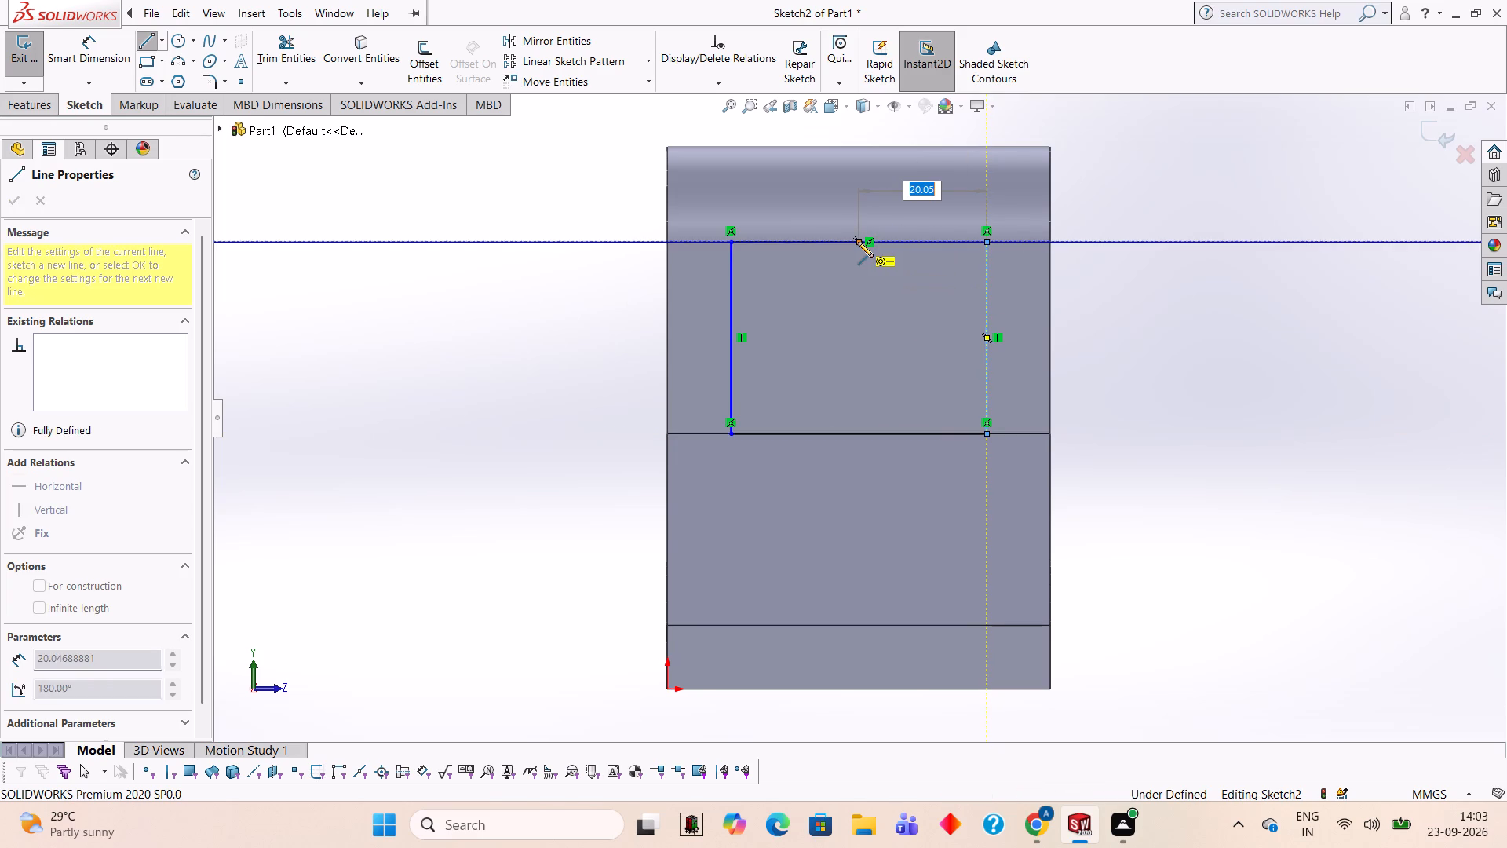
pyautogui.scroll(1, 1211, 255)
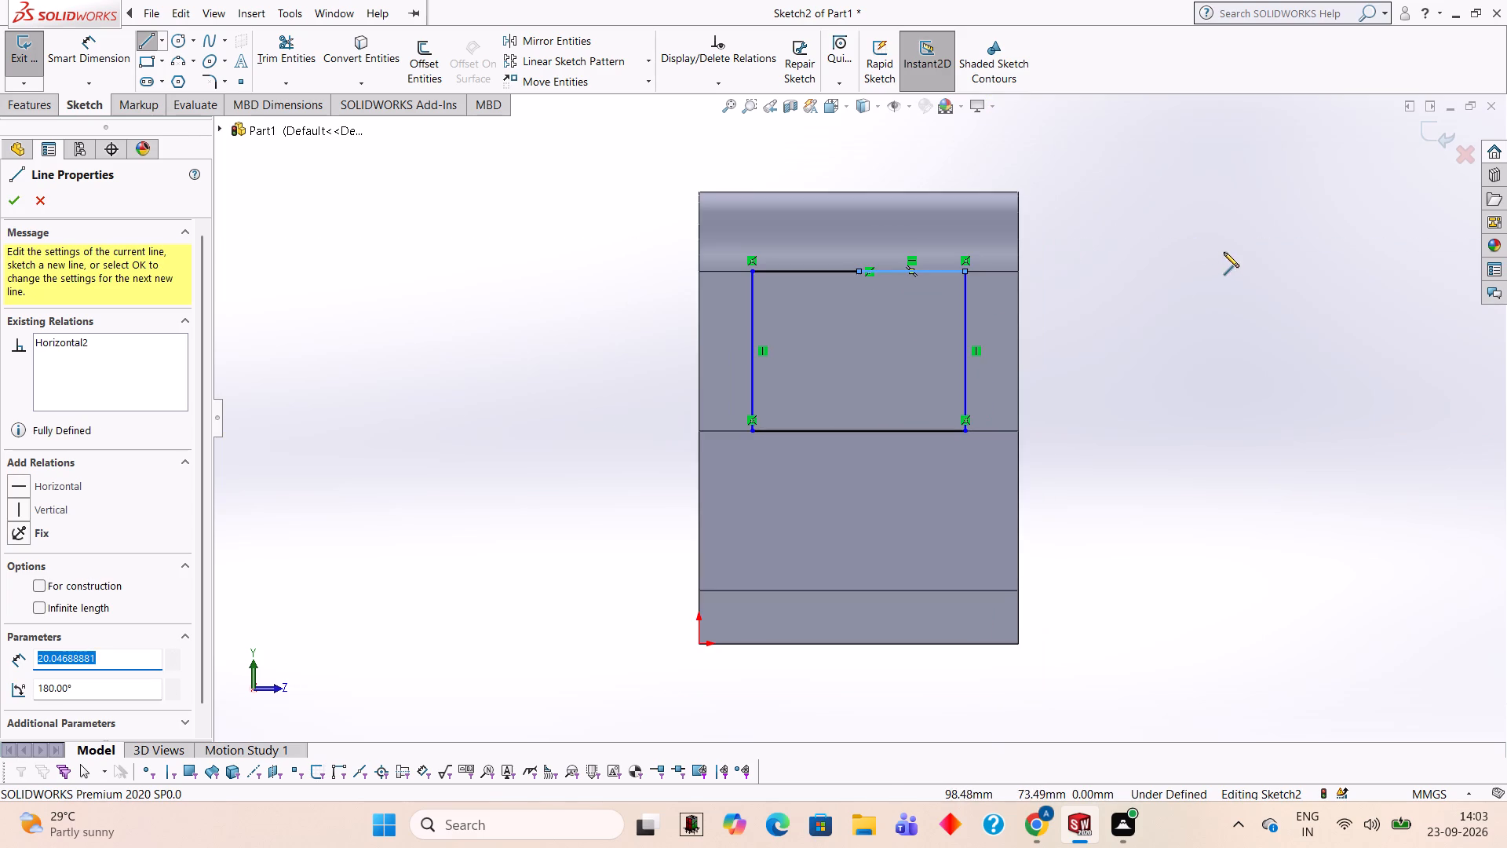
pyautogui.moveTo(1228, 253); pyautogui.dragTo(1088, 336, button='middle')
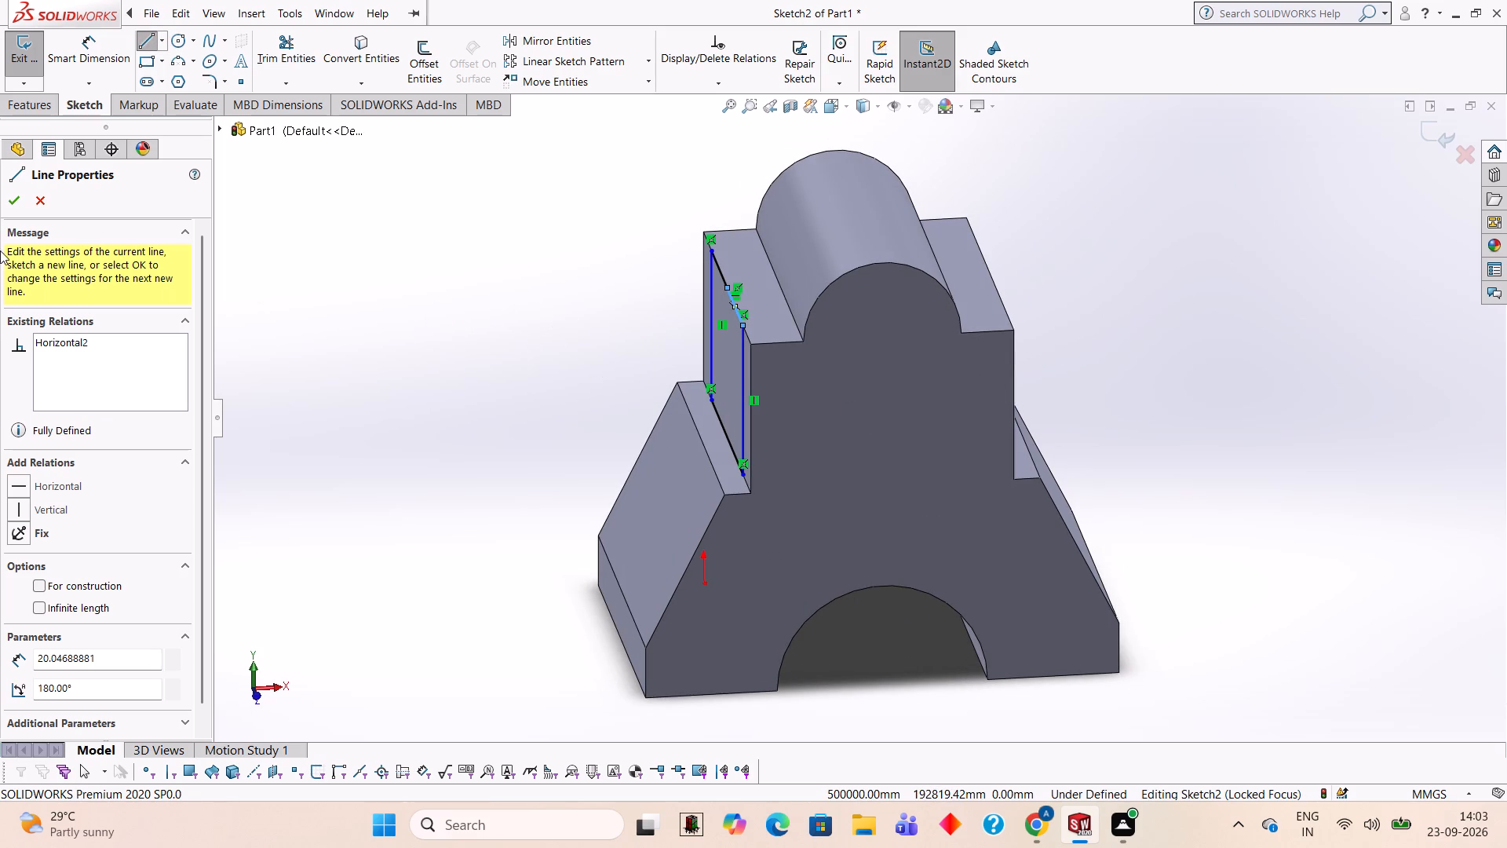
pyautogui.click(15, 203)
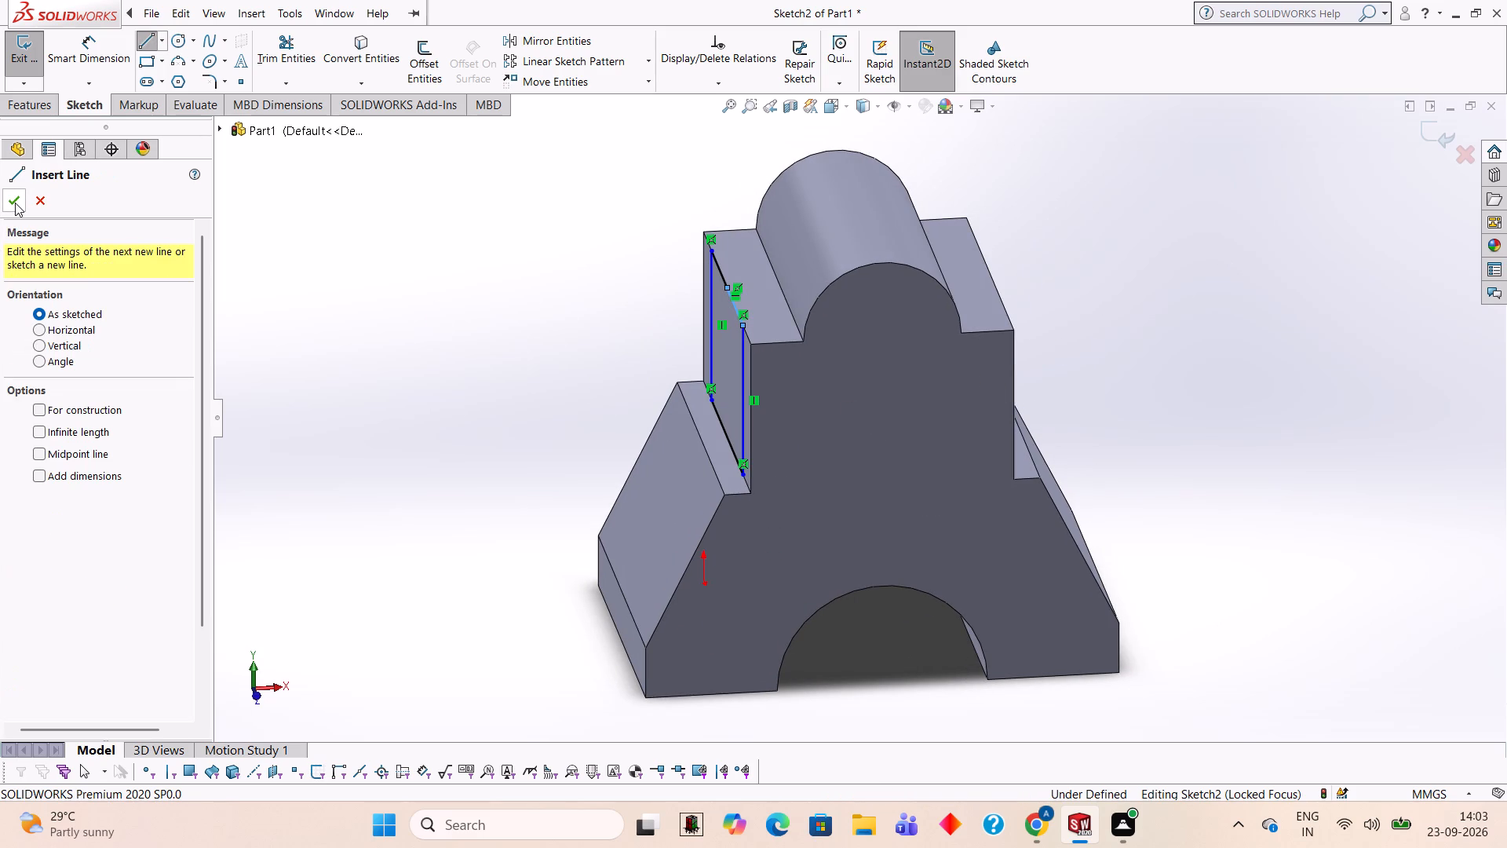
pyautogui.click(15, 203)
# Cut the rectangle into the upper block as a blind extruded cut 5 mm deep.
pyautogui.click(45, 97)
pyautogui.click(272, 70)
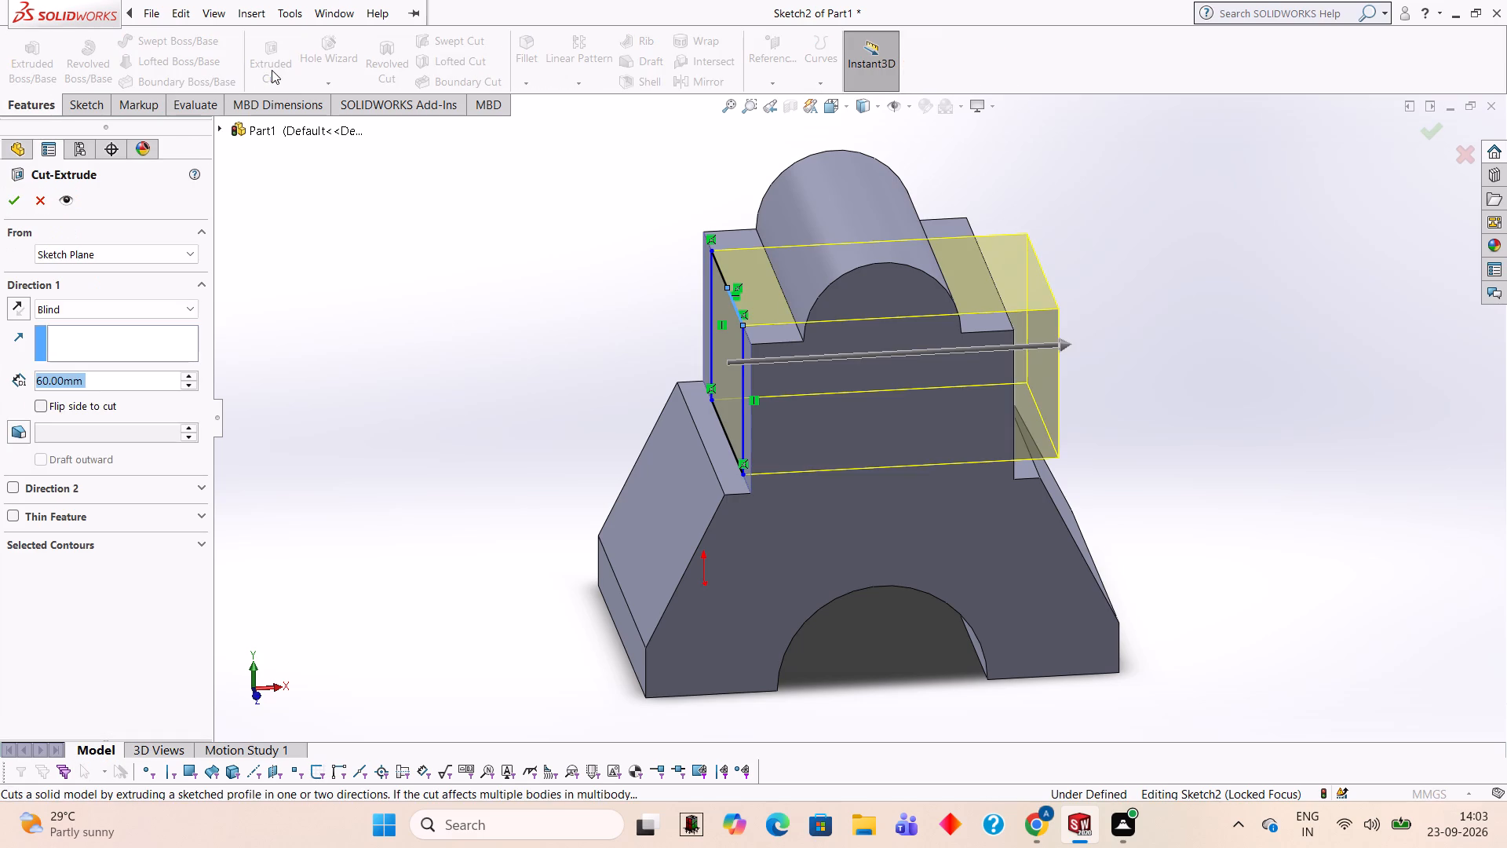
pyautogui.write('10')
pyautogui.press('Return')
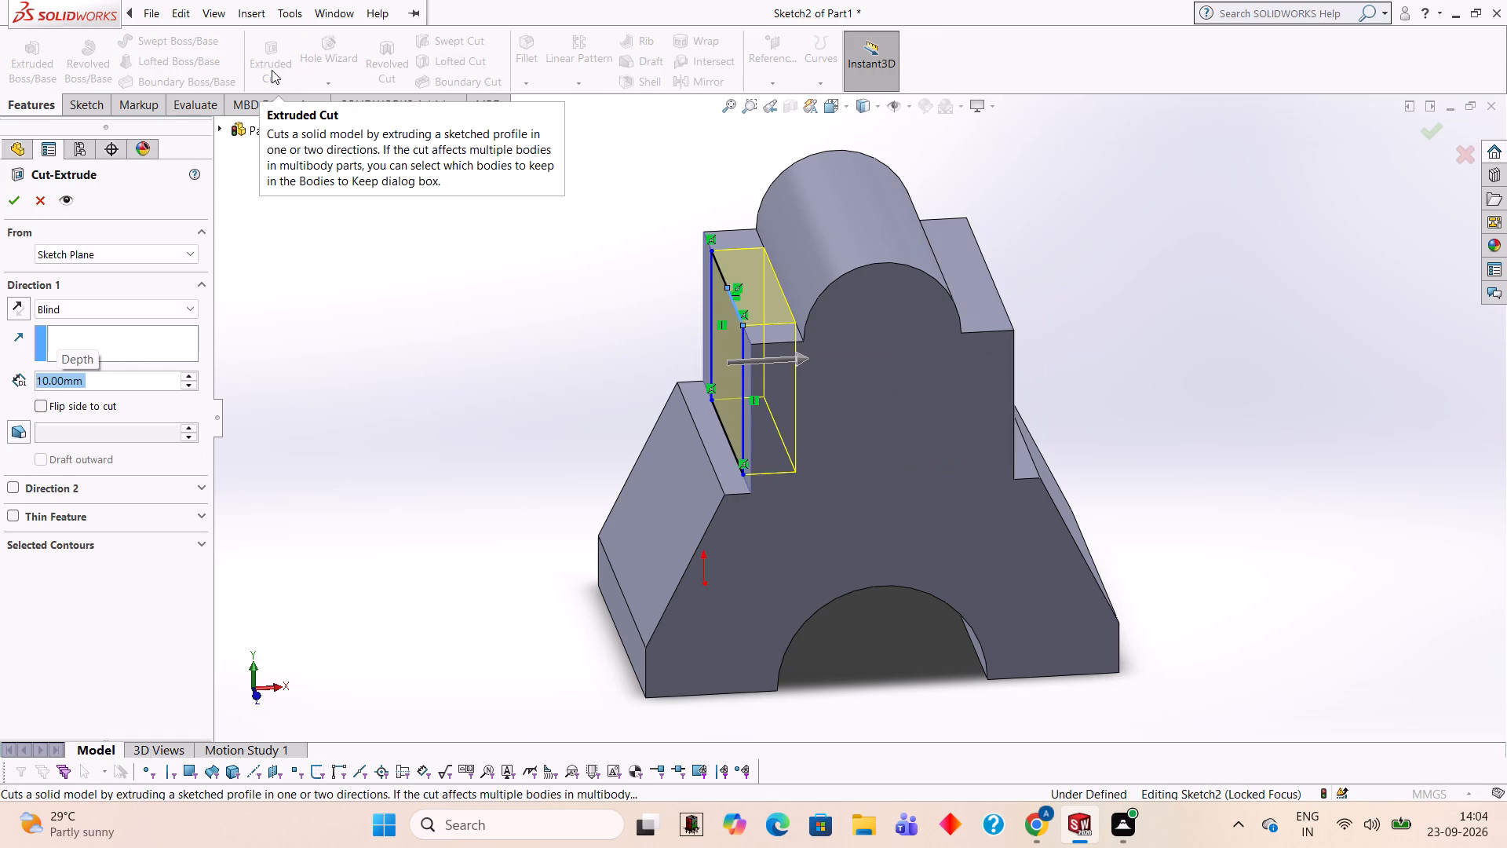
pyautogui.press('5')
pyautogui.press('Return')
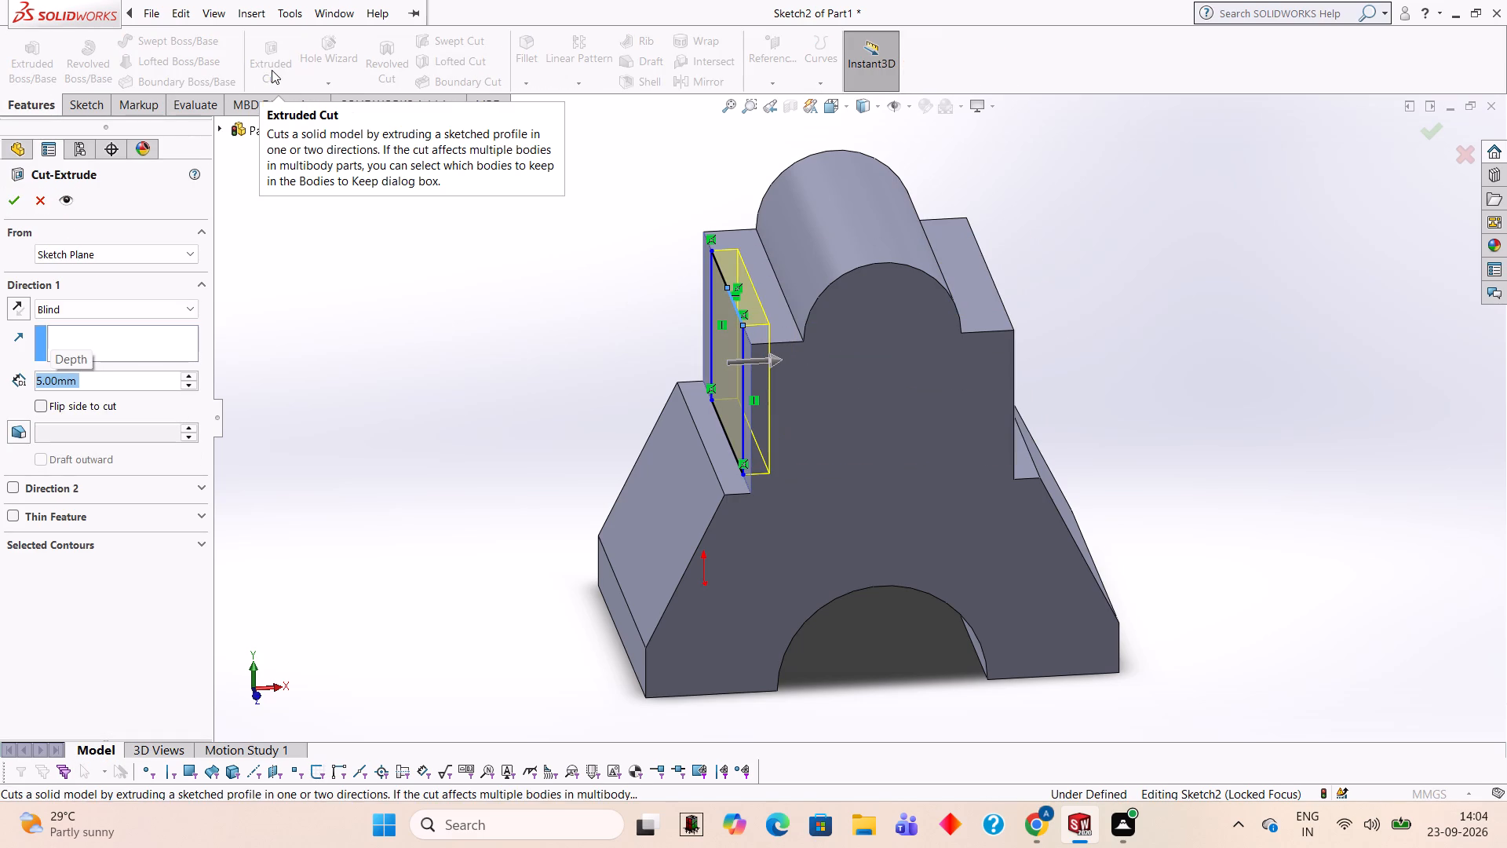
pyautogui.click(16, 203)
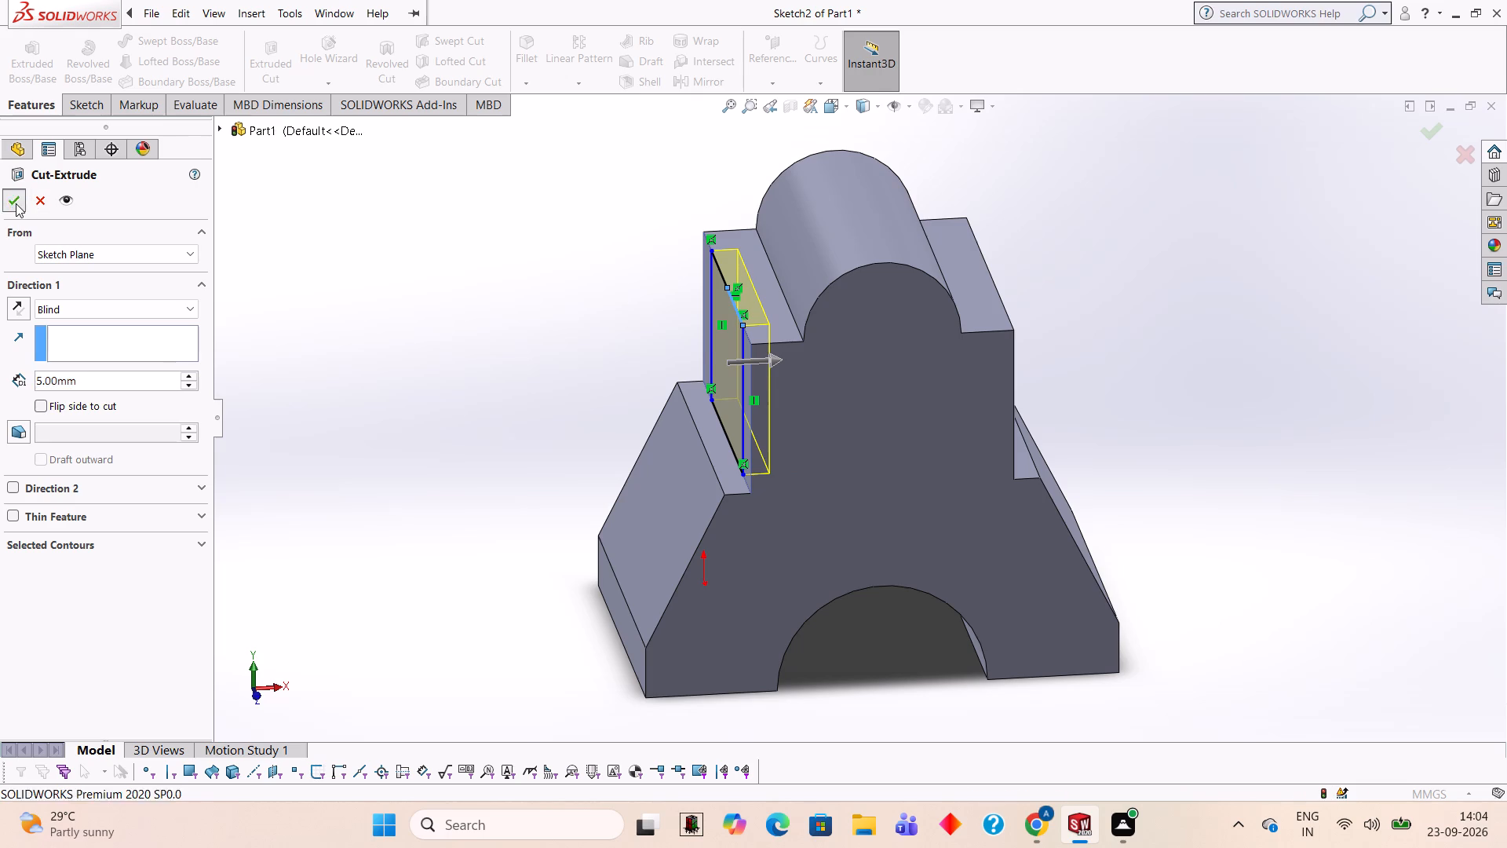
pyautogui.click(558, 285)
# Start a new sketch on the narrow horizontal ledge below the rectangular recess, viewed normal to the face.
pyautogui.moveTo(583, 241); pyautogui.dragTo(606, 239, button='middle')
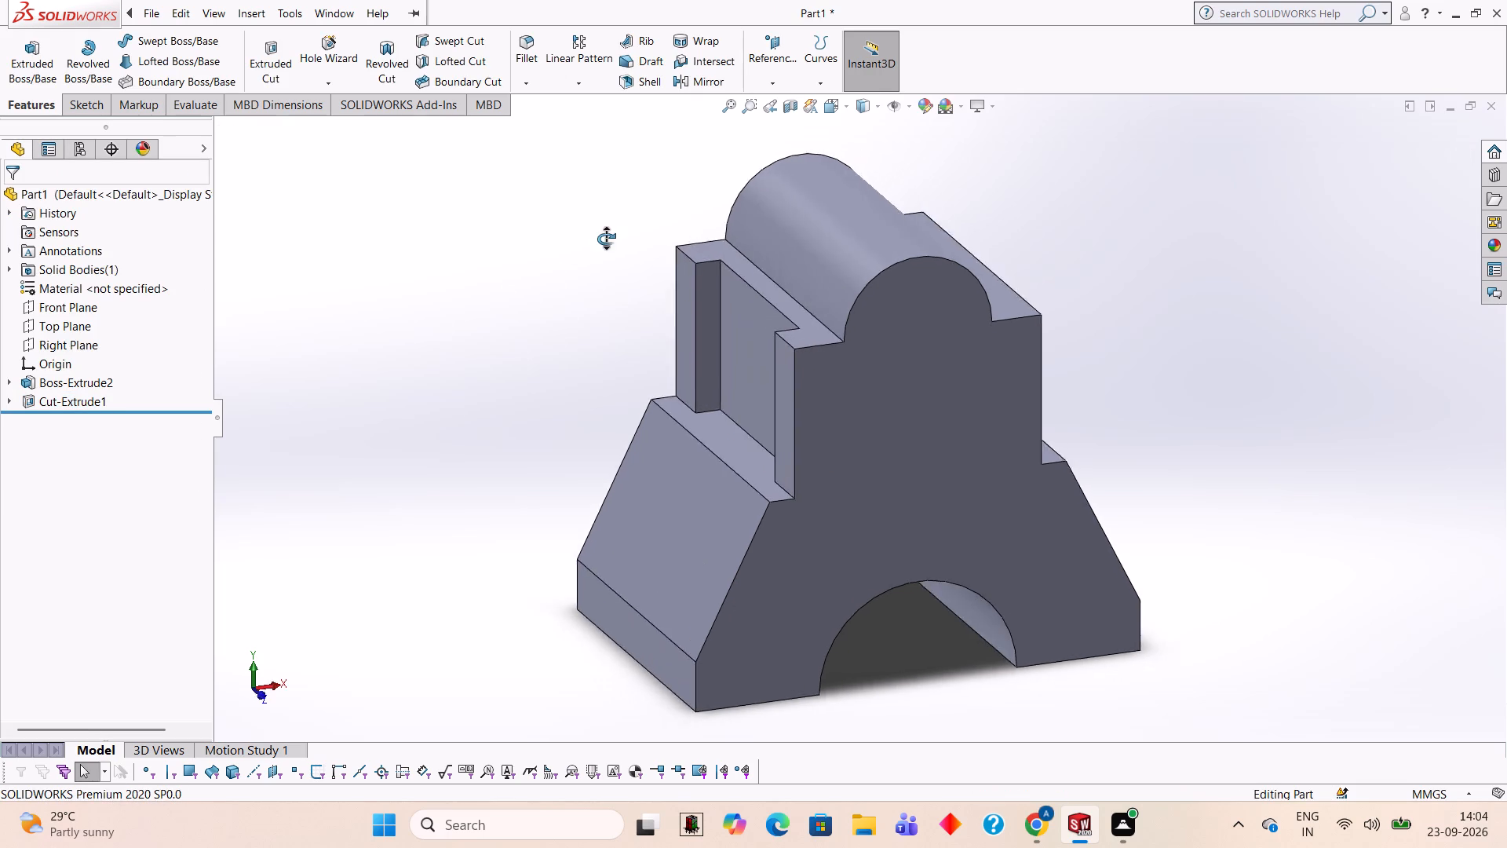
pyautogui.moveTo(606, 239); pyautogui.dragTo(637, 255, button='middle')
pyautogui.moveTo(560, 258); pyautogui.dragTo(604, 261, button='middle')
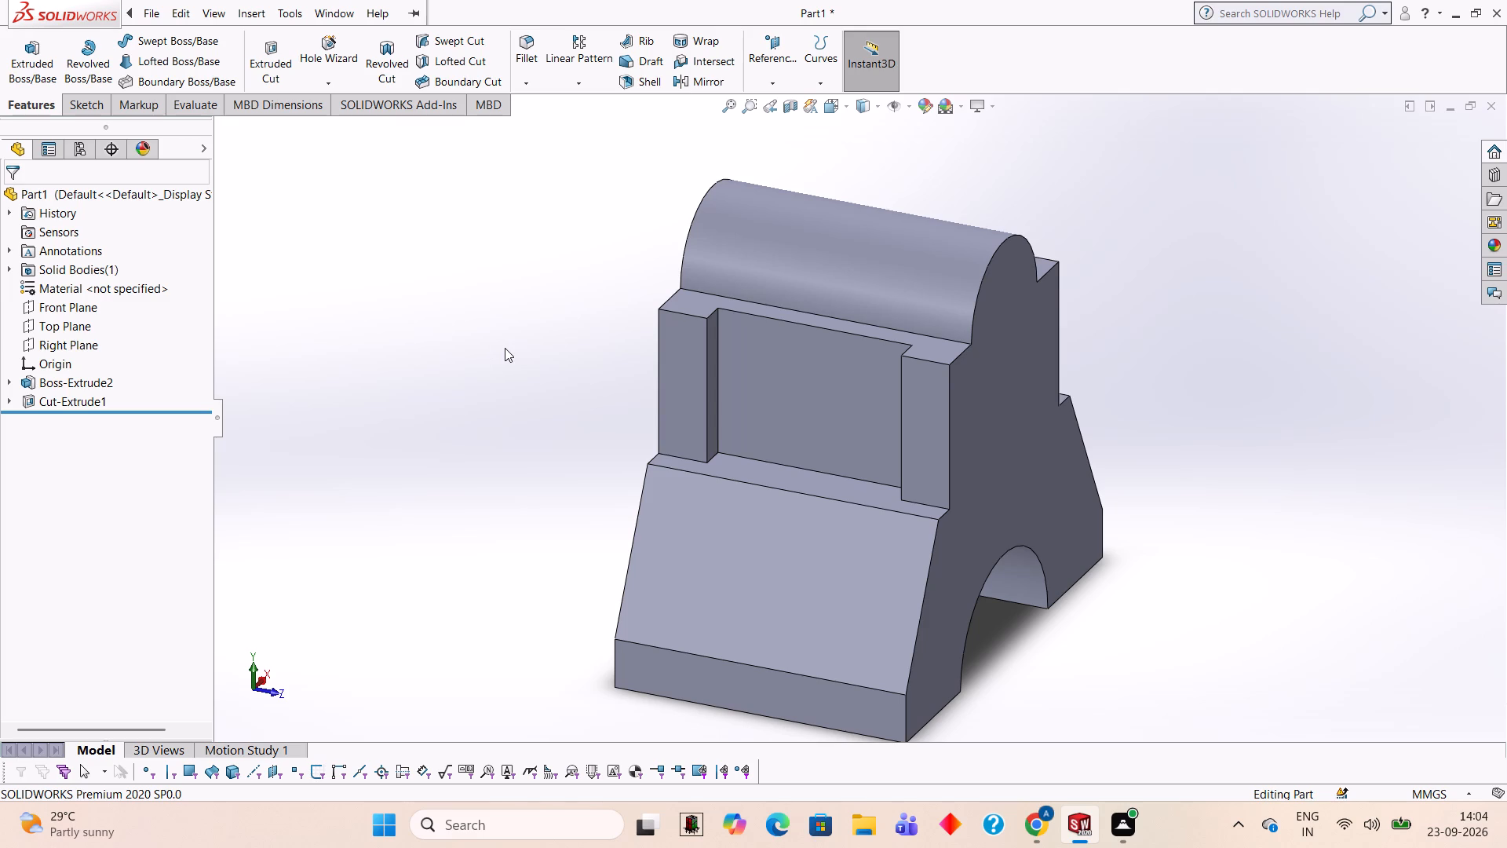
pyautogui.moveTo(1167, 250); pyautogui.dragTo(1172, 297, button='middle')
pyautogui.click(786, 491)
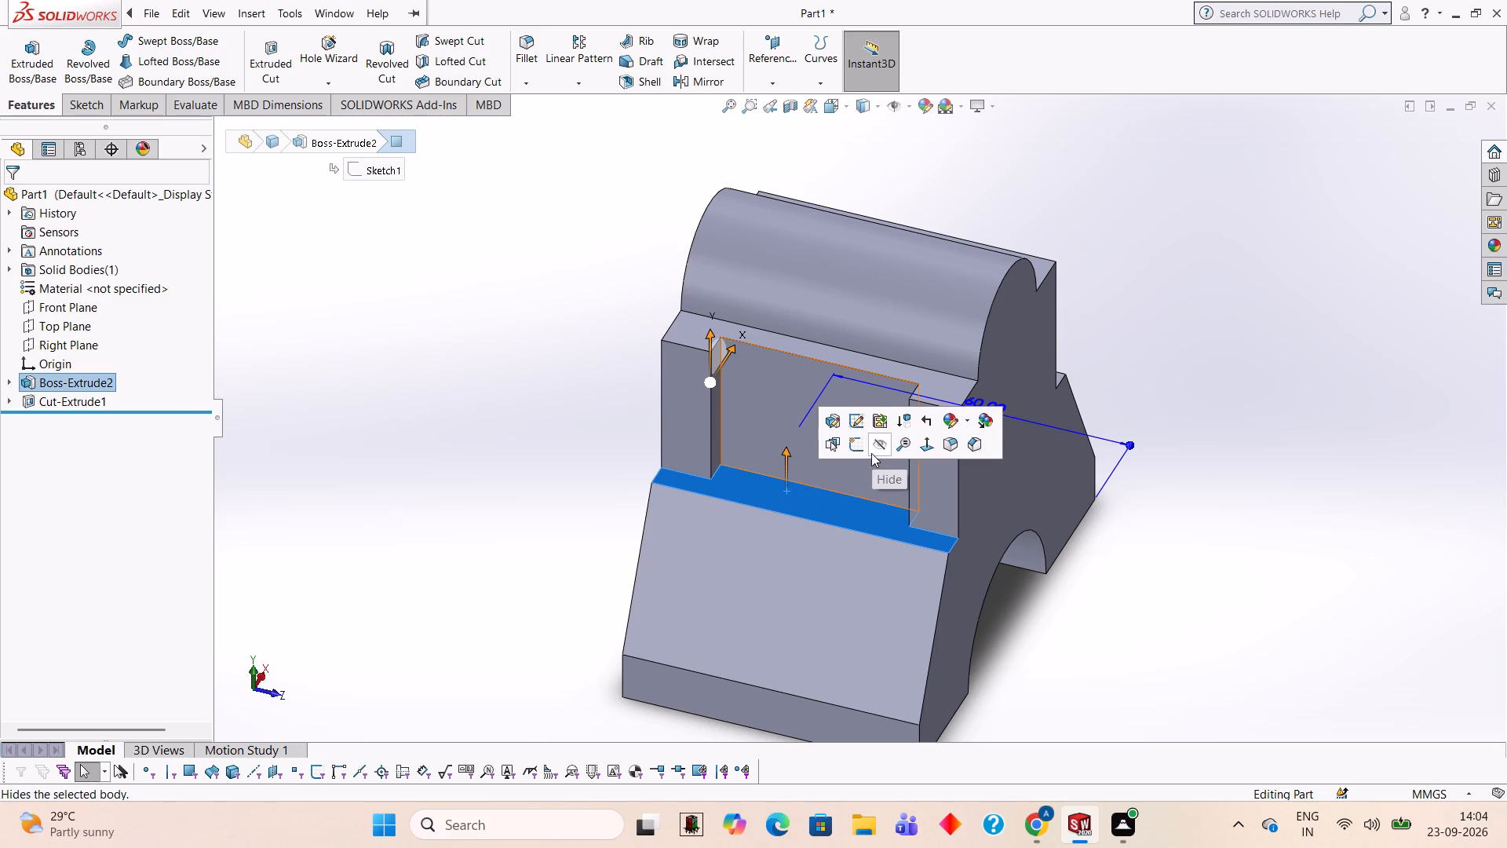
pyautogui.click(849, 444)
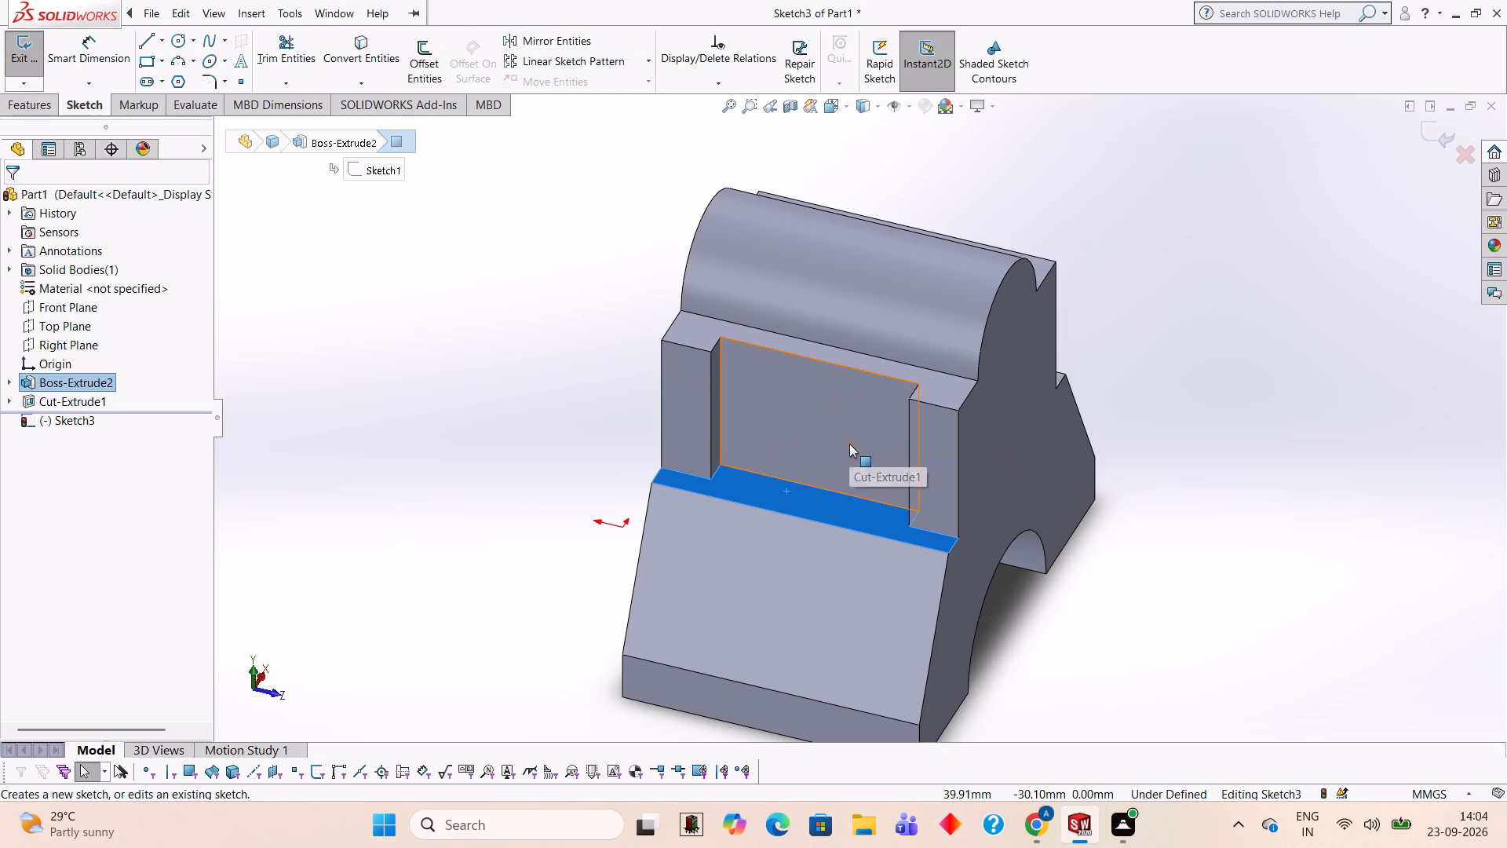
pyautogui.hotkey('ctrl', '8')
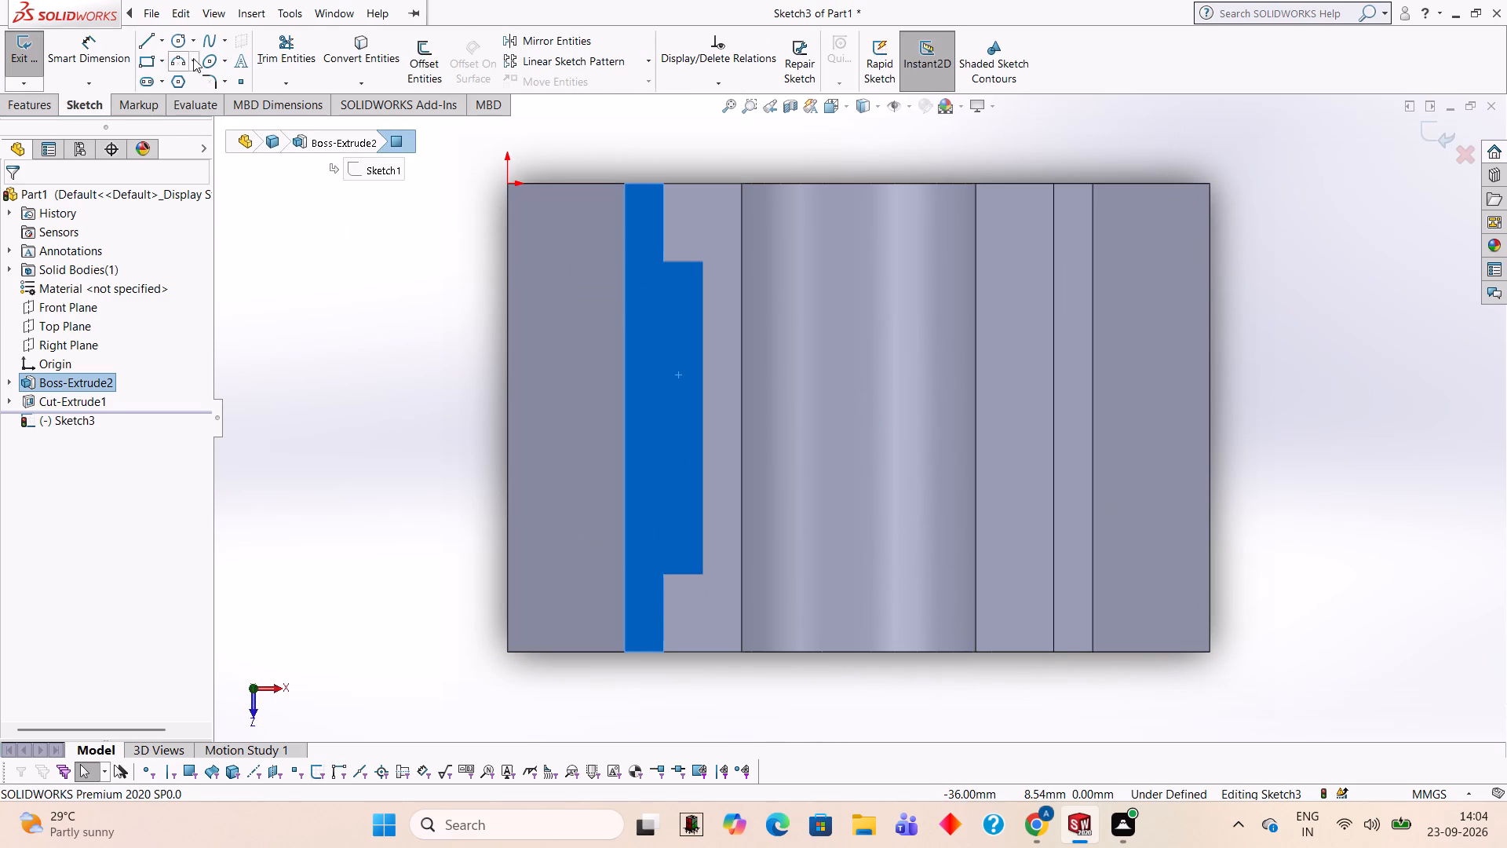
# Sketch a line rectangle 40 mm long and about 10 mm wide, spanning the ledge from its outer edge to the recess's back wall.
pyautogui.click(144, 46)
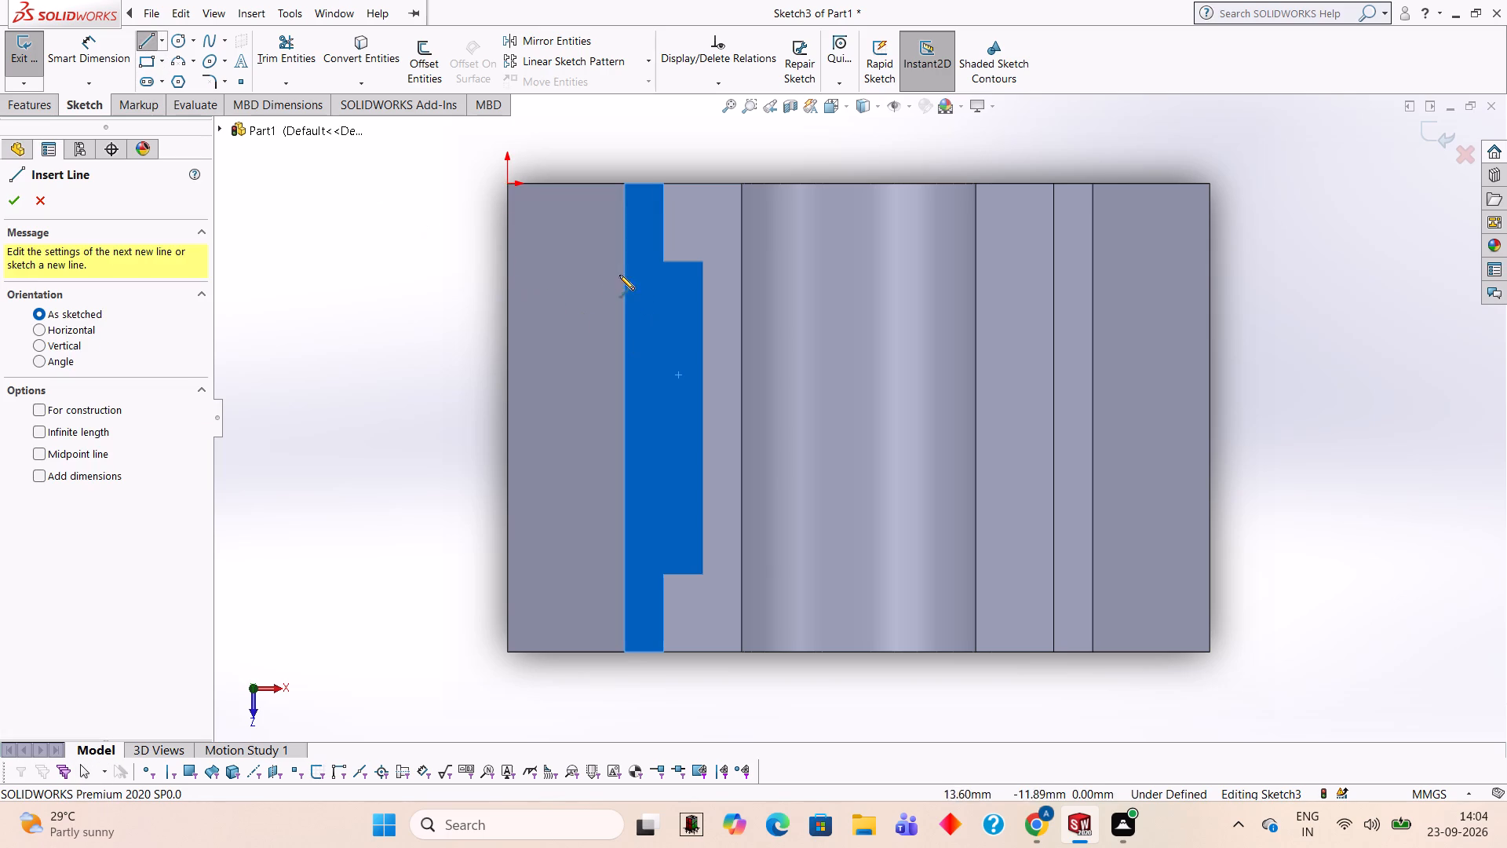
pyautogui.click(662, 261)
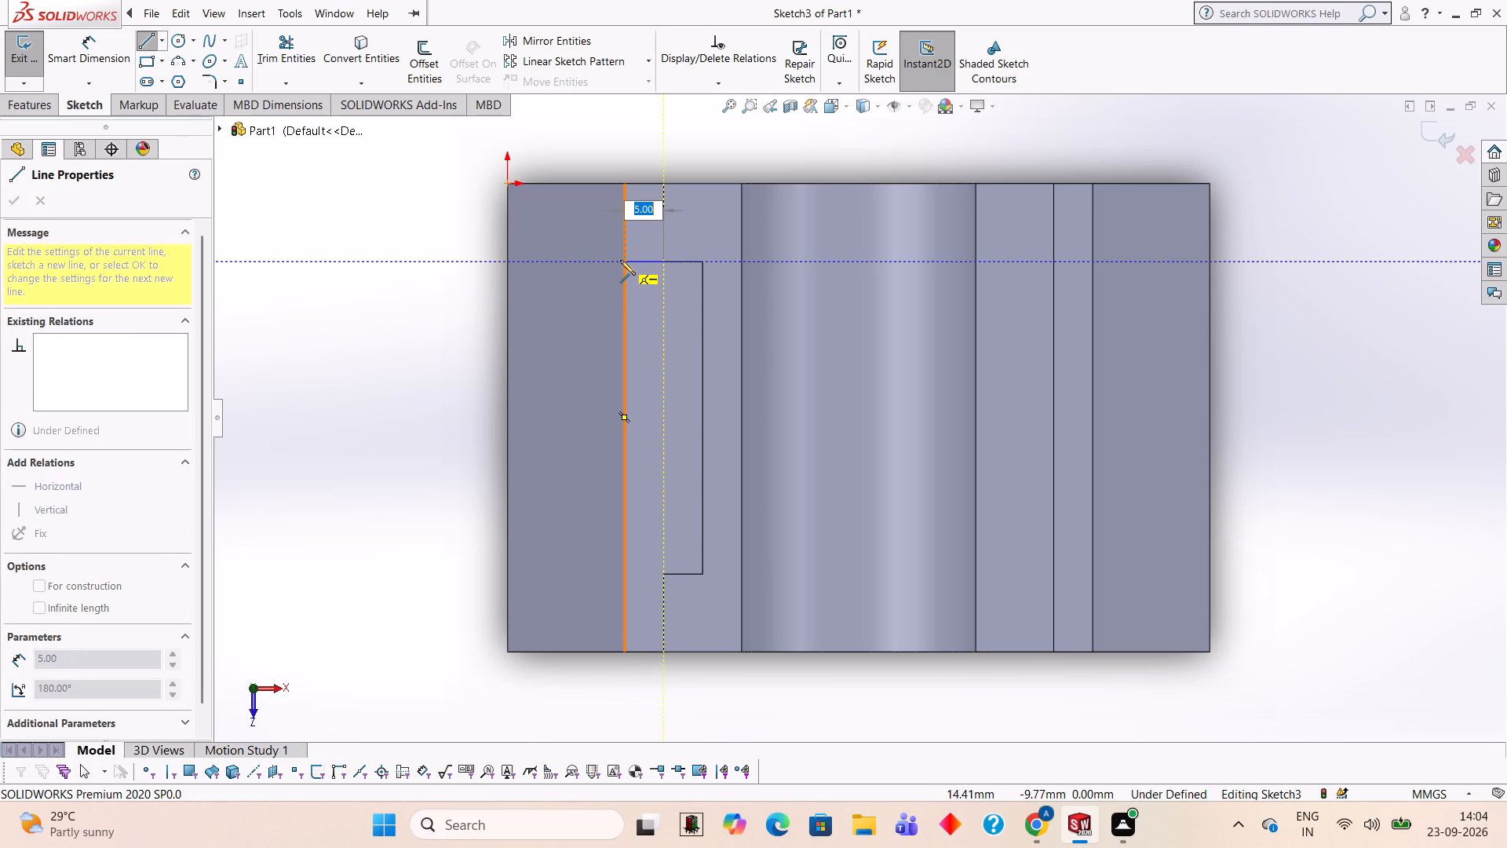
pyautogui.click(620, 260)
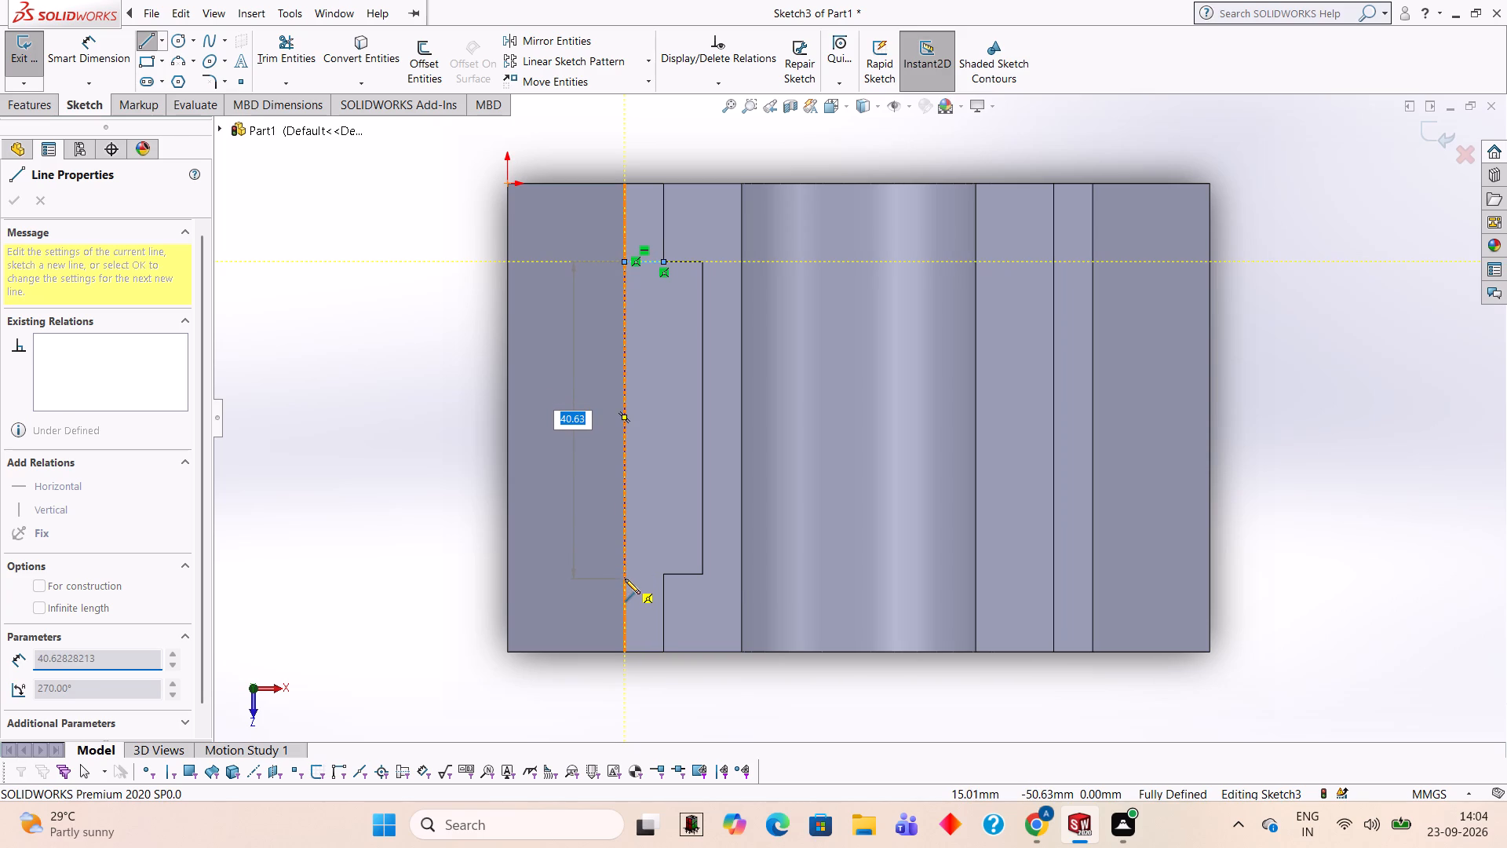
pyautogui.write('40')
pyautogui.press('Return')
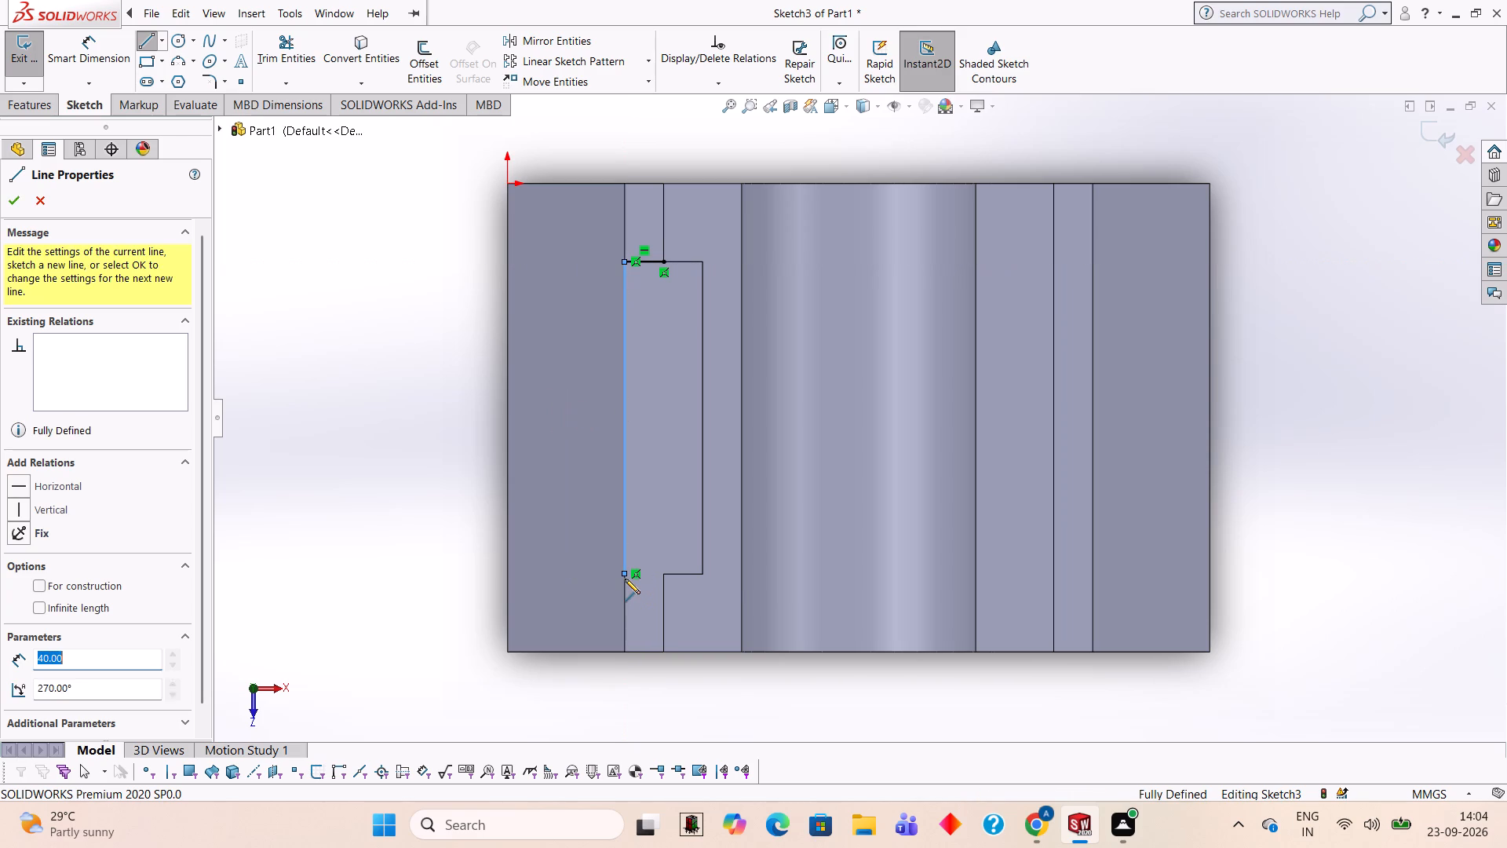
pyautogui.click(703, 572)
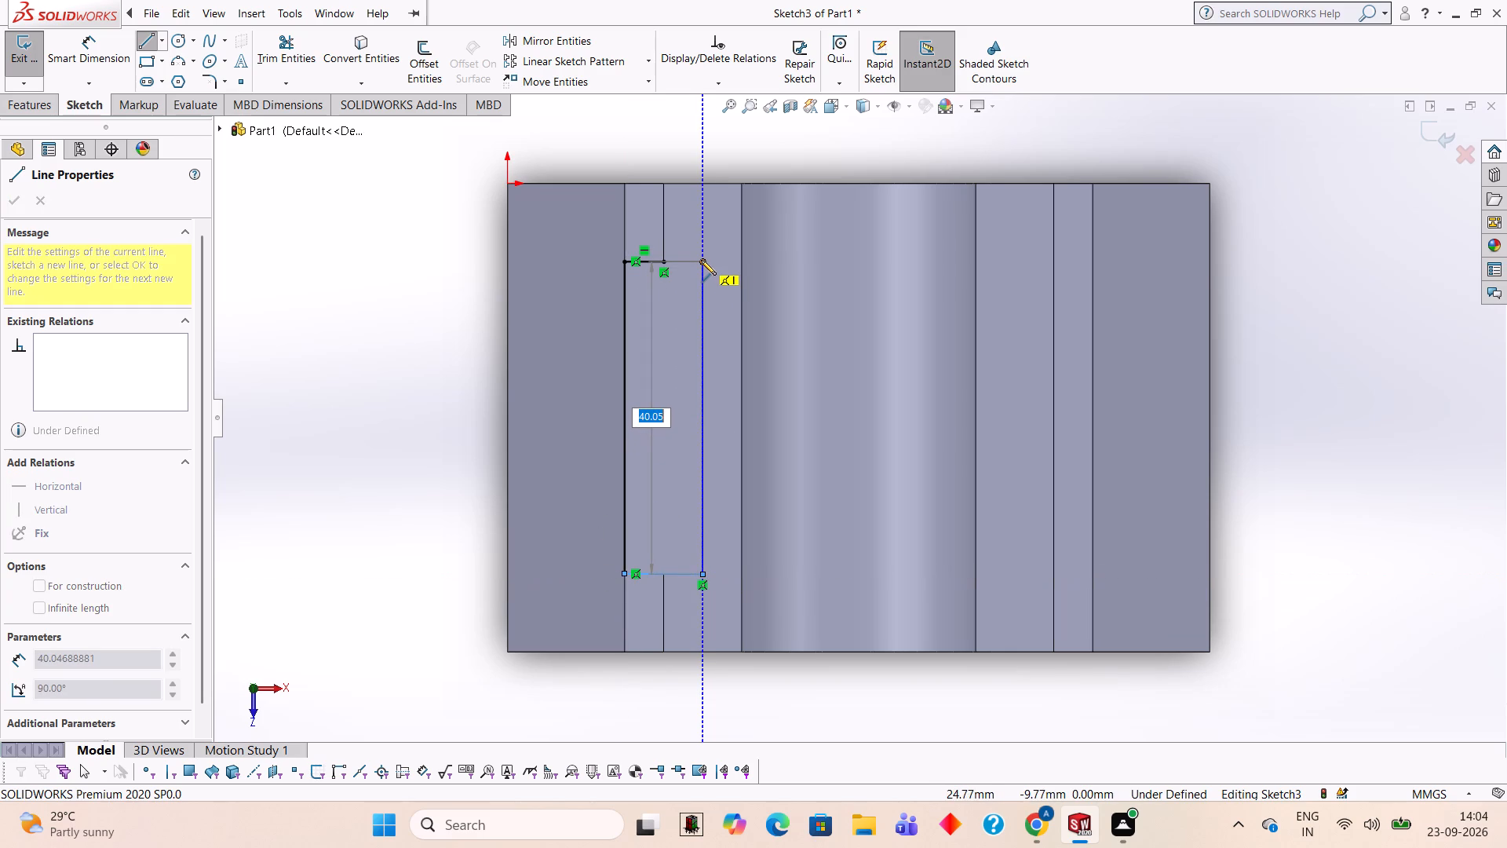
pyautogui.click(703, 260)
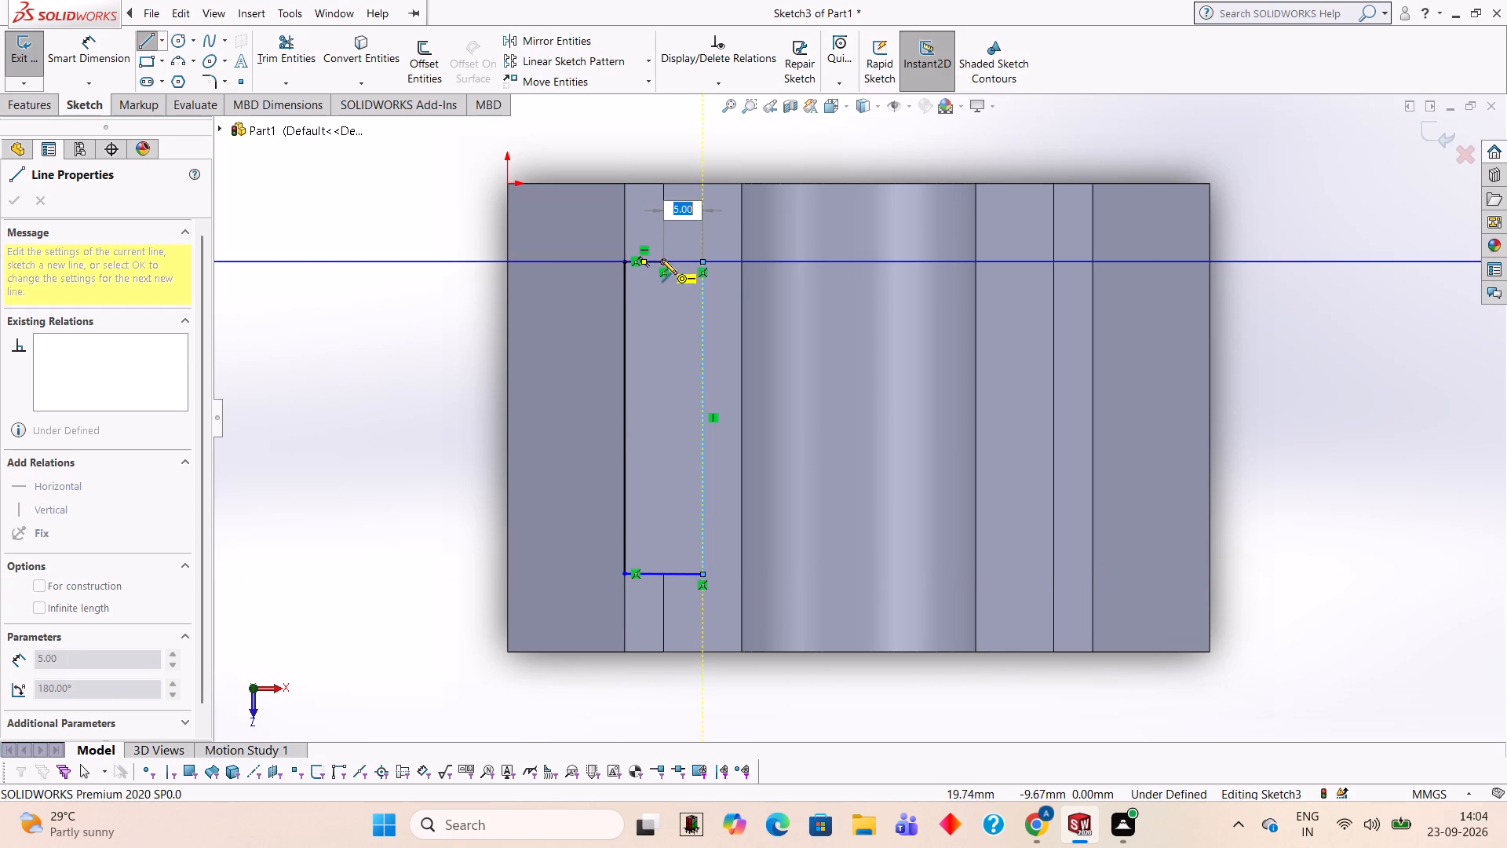
pyautogui.click(662, 259)
pyautogui.moveTo(1293, 407); pyautogui.dragTo(1308, 417, button='middle')
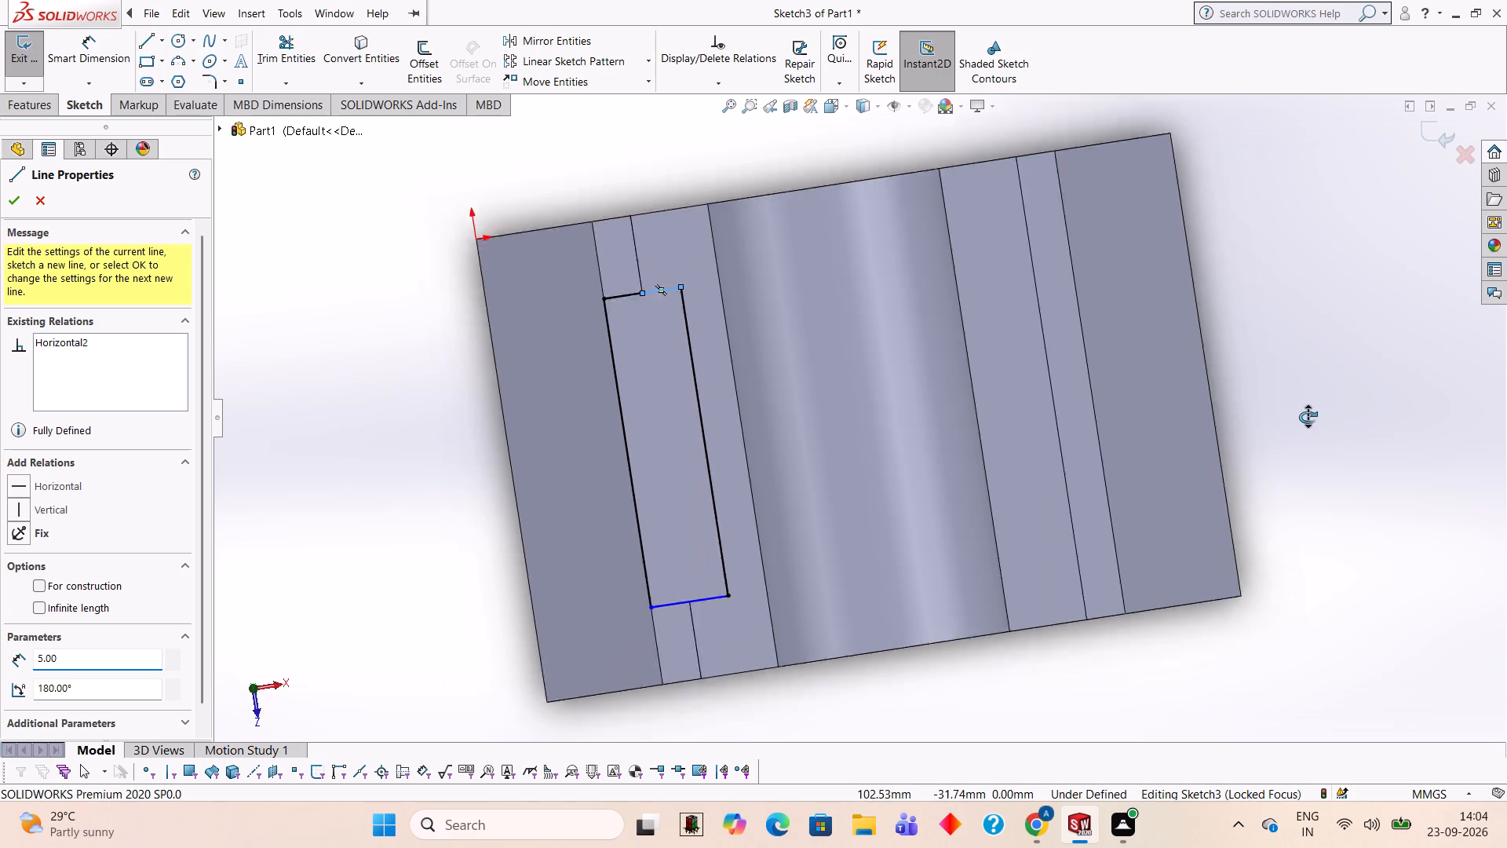
pyautogui.moveTo(1308, 417); pyautogui.dragTo(1305, 268, button='middle')
pyautogui.moveTo(1308, 268); pyautogui.dragTo(1331, 272, button='middle')
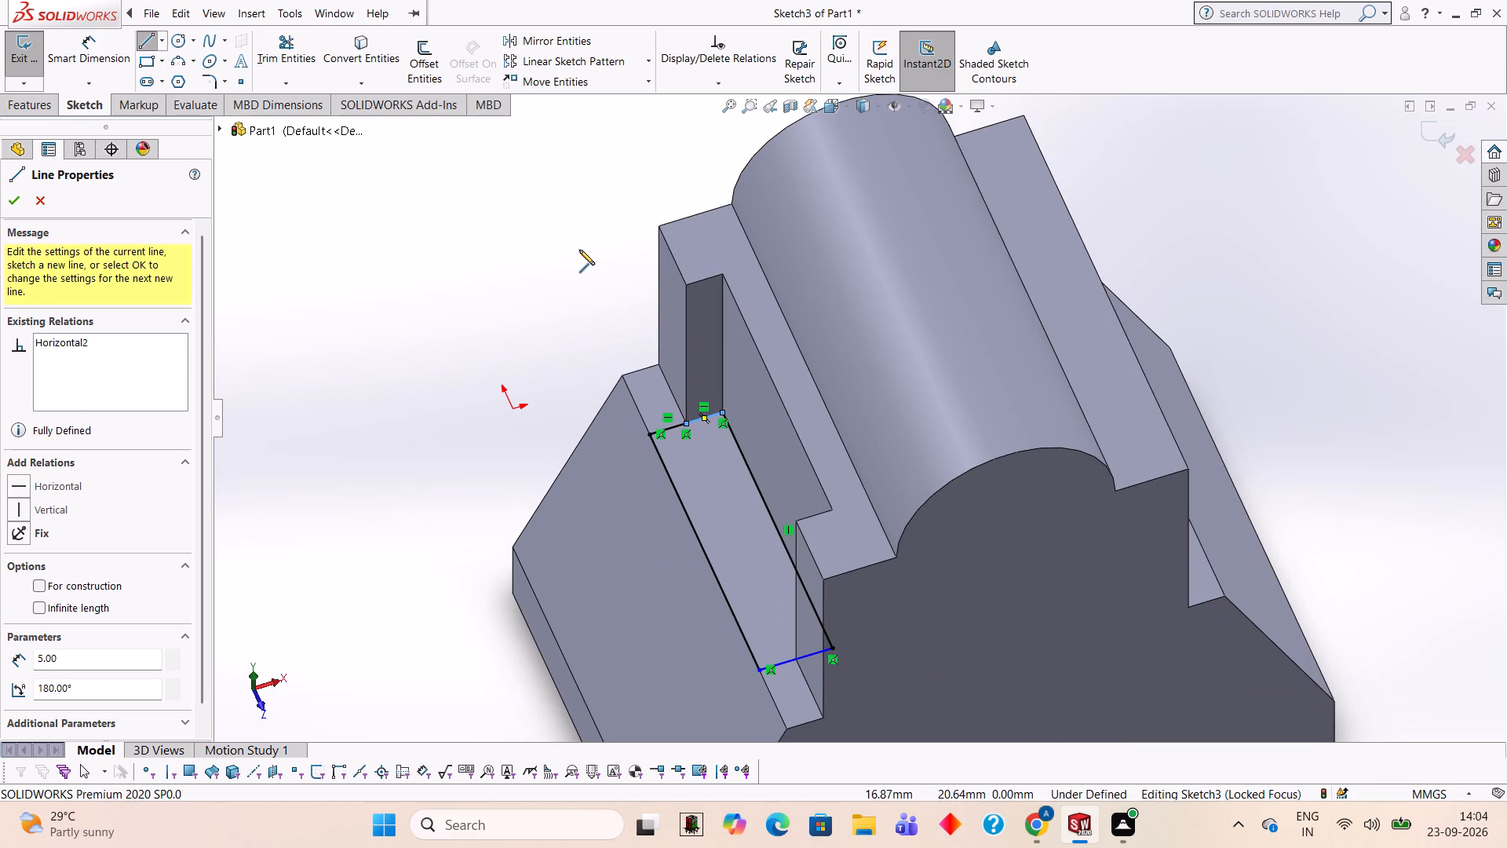
# Cut the ledge rectangle downward as a blind extruded cut 10 mm deep.
pyautogui.click(20, 108)
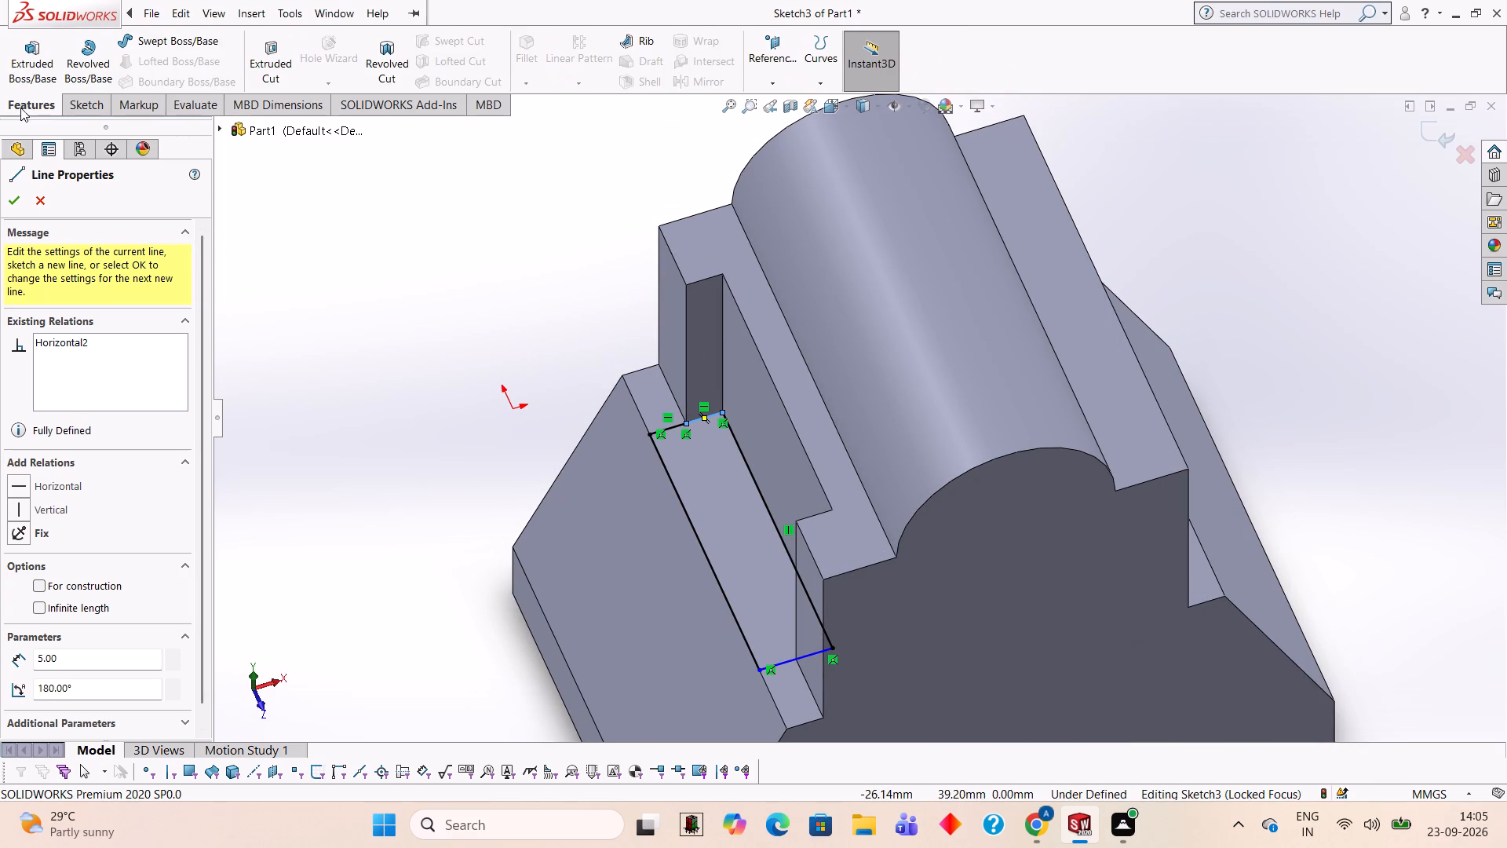
pyautogui.click(273, 44)
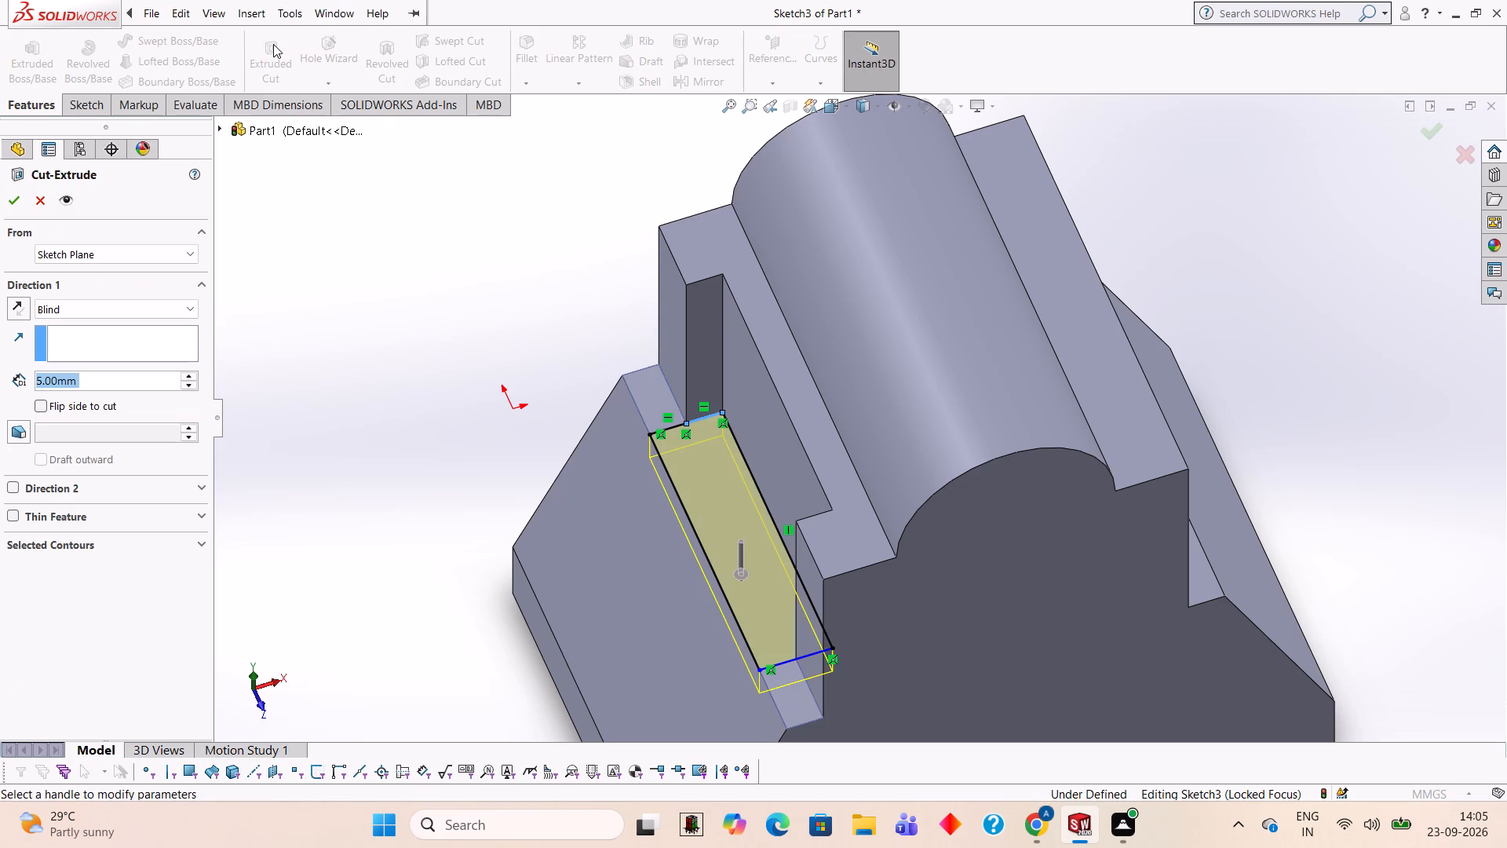
pyautogui.moveTo(573, 467); pyautogui.dragTo(579, 317, button='middle')
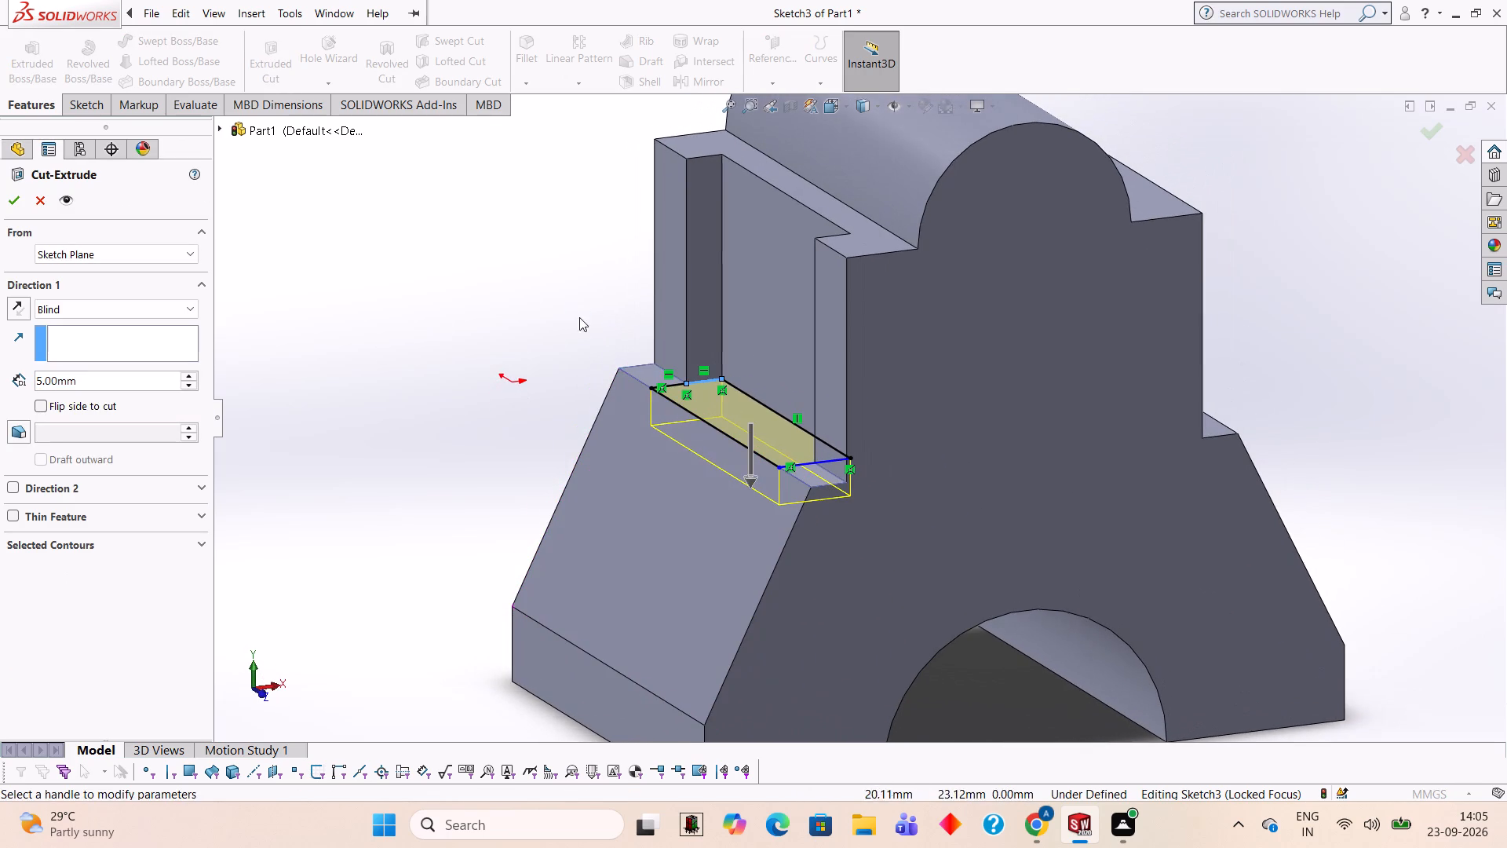
pyautogui.click(142, 381)
pyautogui.press('BackSpace')
pyautogui.press('BackSpace')
pyautogui.press('BackSpace')
pyautogui.press('BackSpace')
pyautogui.press('BackSpace')
pyautogui.press('BackSpace')
pyautogui.write('10')
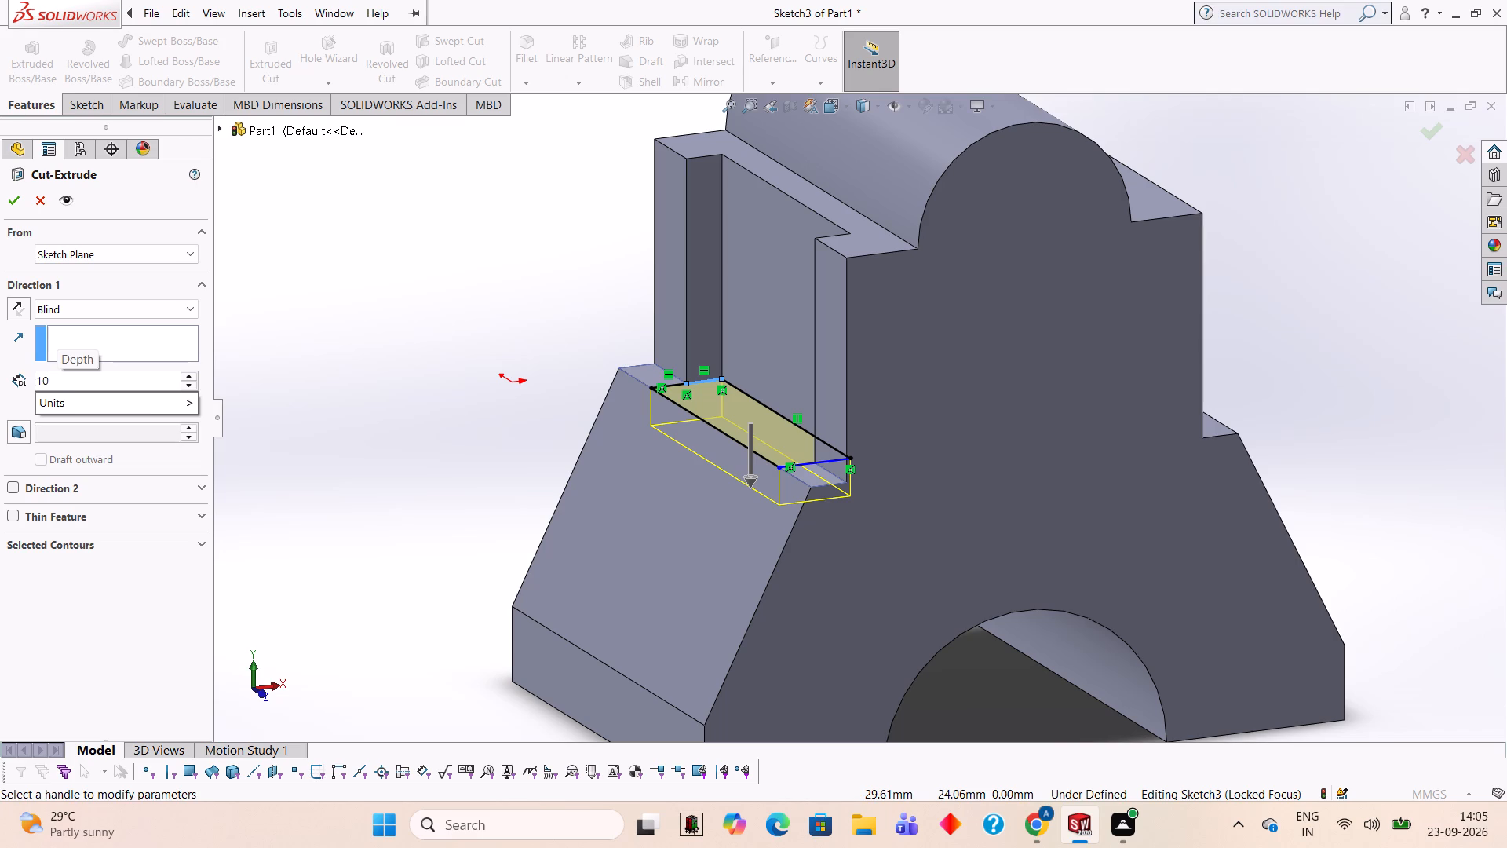
pyautogui.press('Return')
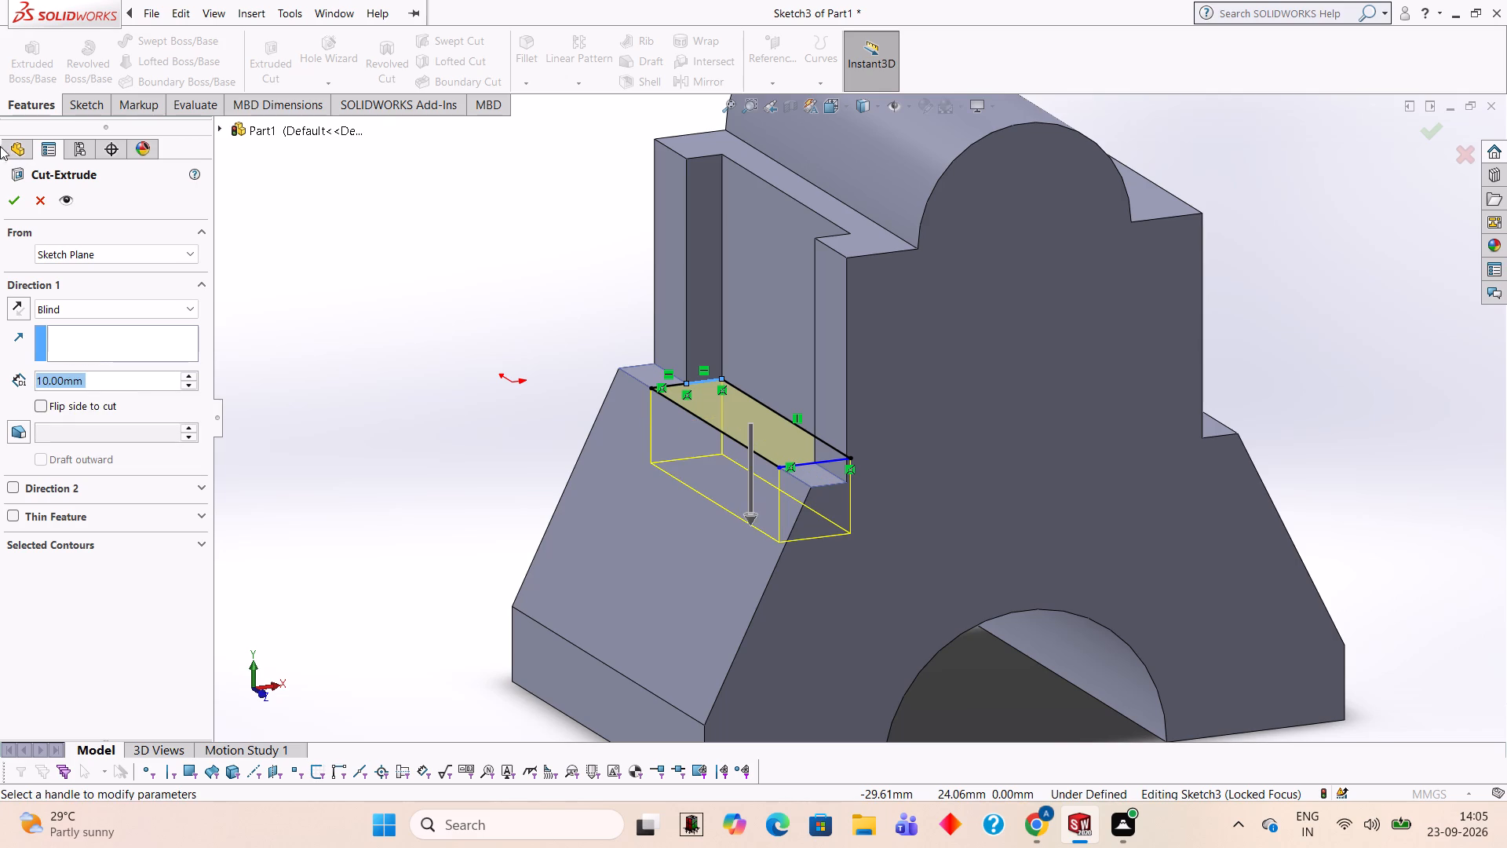
pyautogui.click(9, 206)
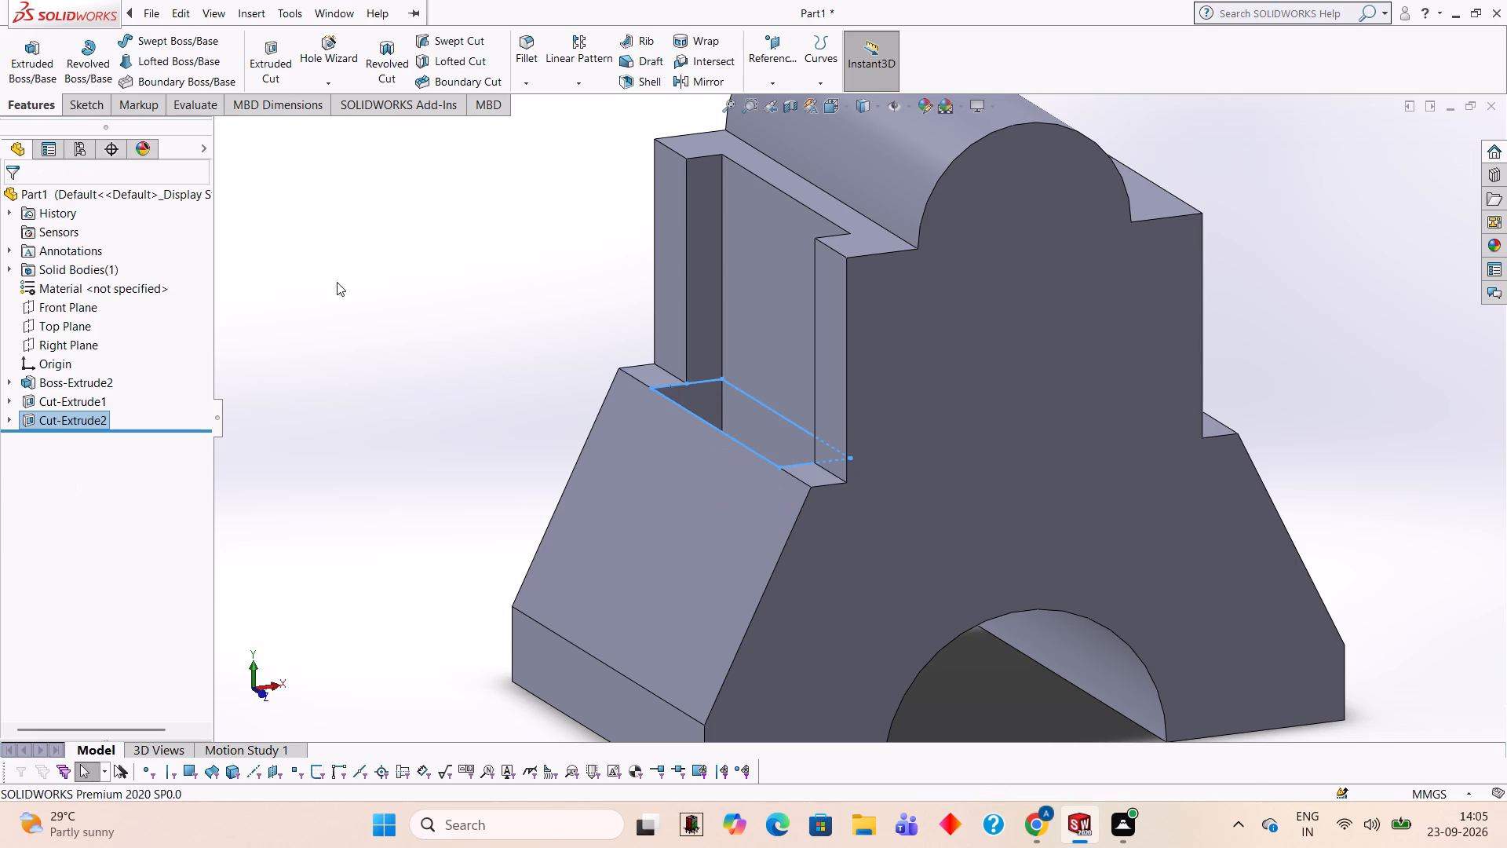
pyautogui.click(348, 276)
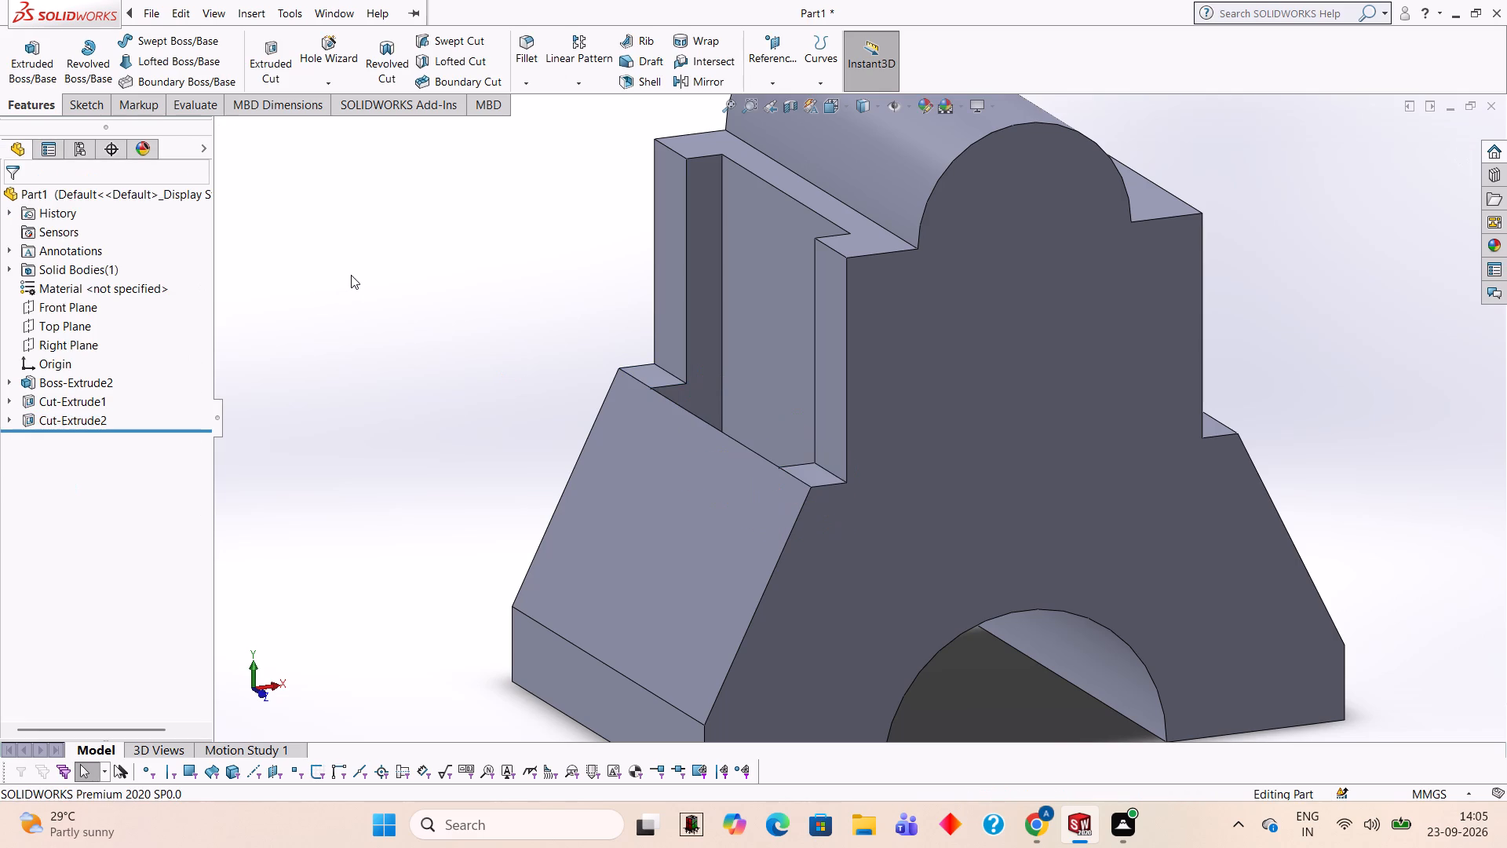
# Start a new sketch on the sloped face directly below the recessed ledge.
pyautogui.moveTo(1303, 302); pyautogui.dragTo(1306, 351, button='middle')
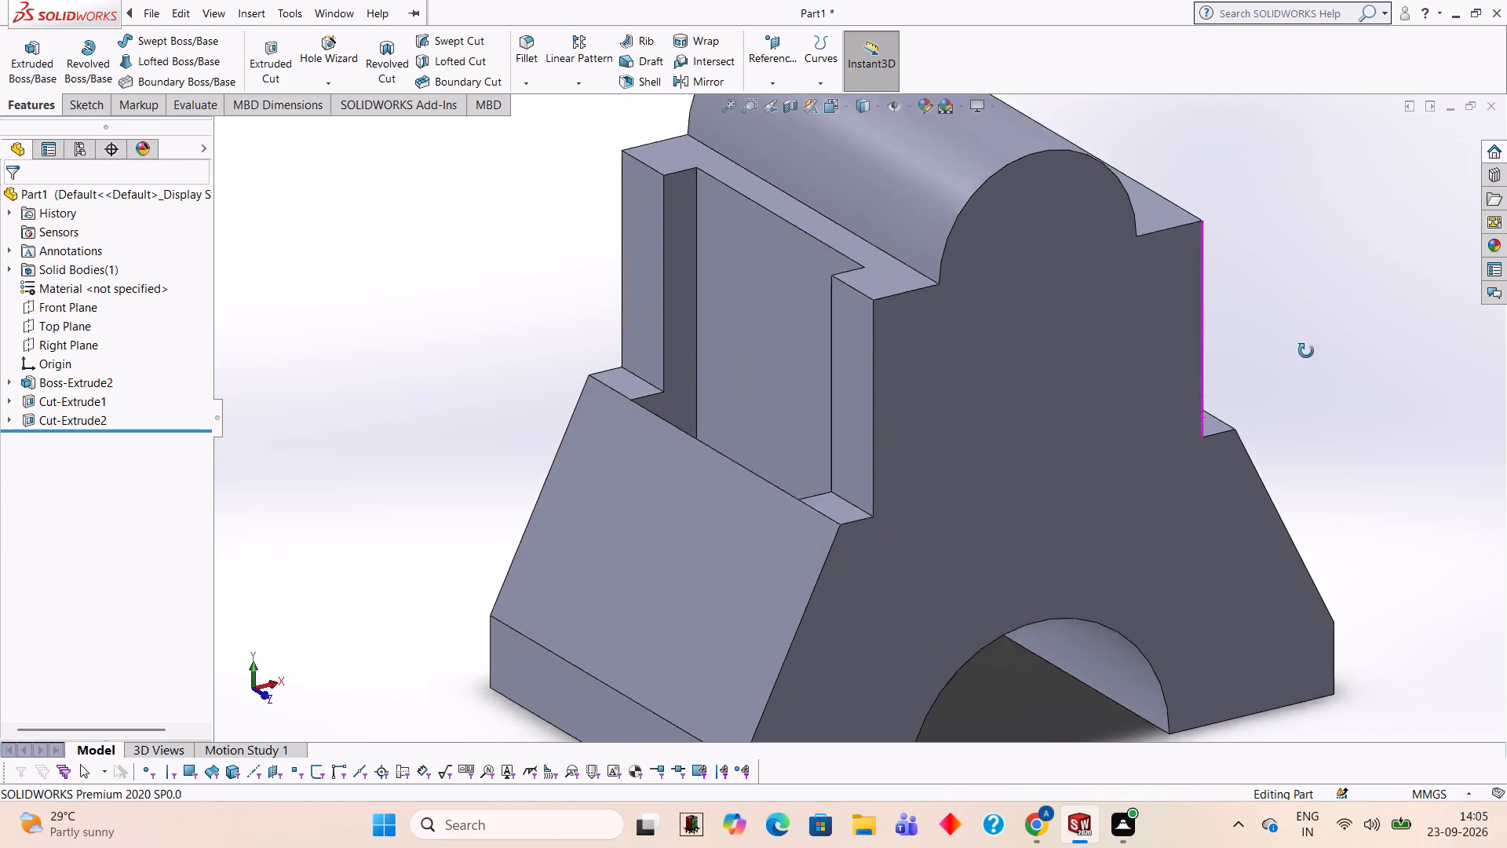
pyautogui.moveTo(1306, 351); pyautogui.dragTo(1285, 382, button='middle')
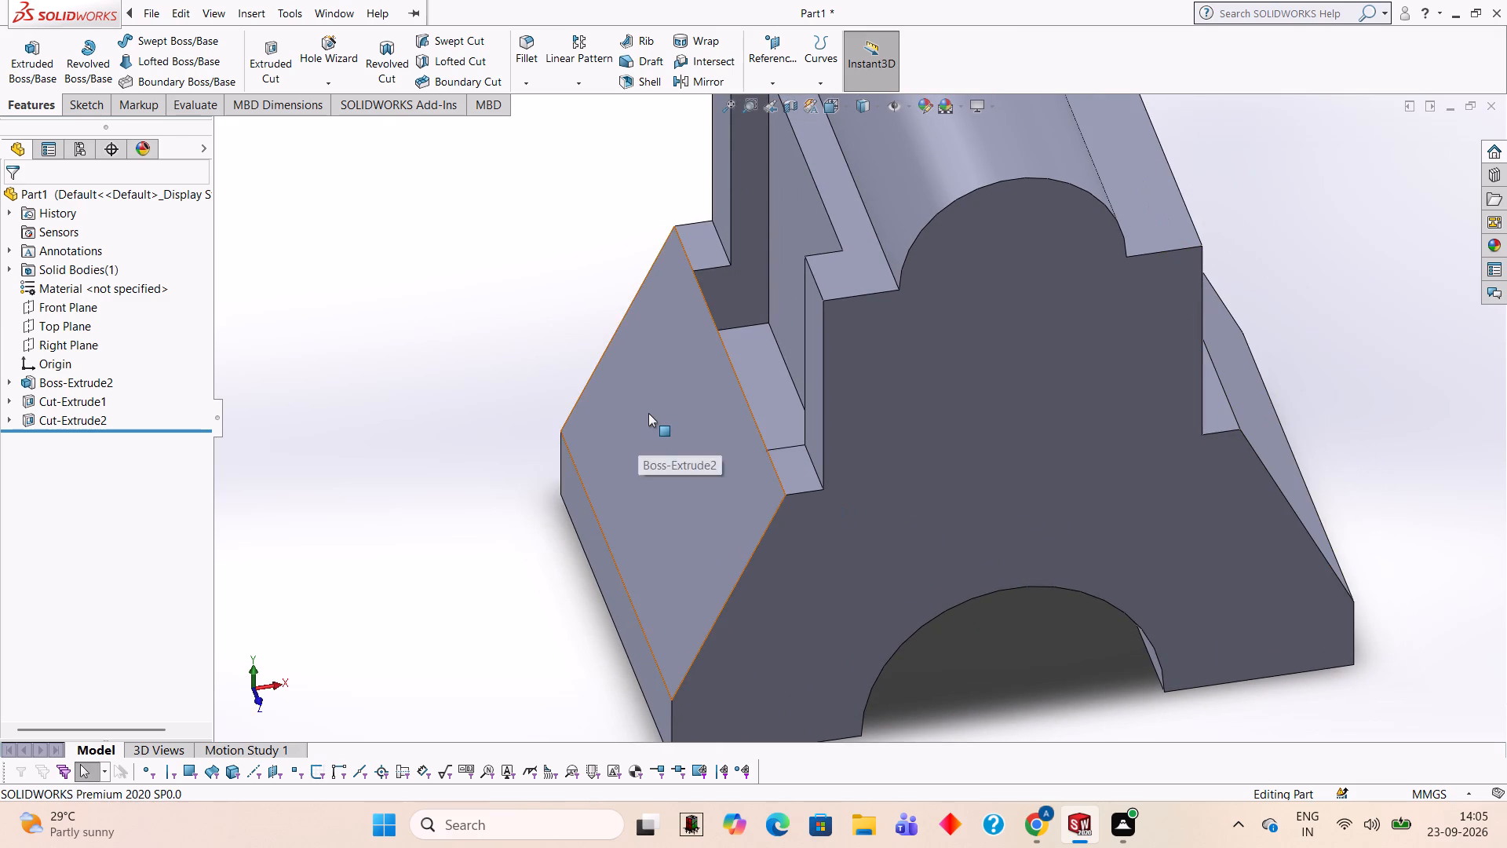
pyautogui.click(648, 413)
pyautogui.click(717, 366)
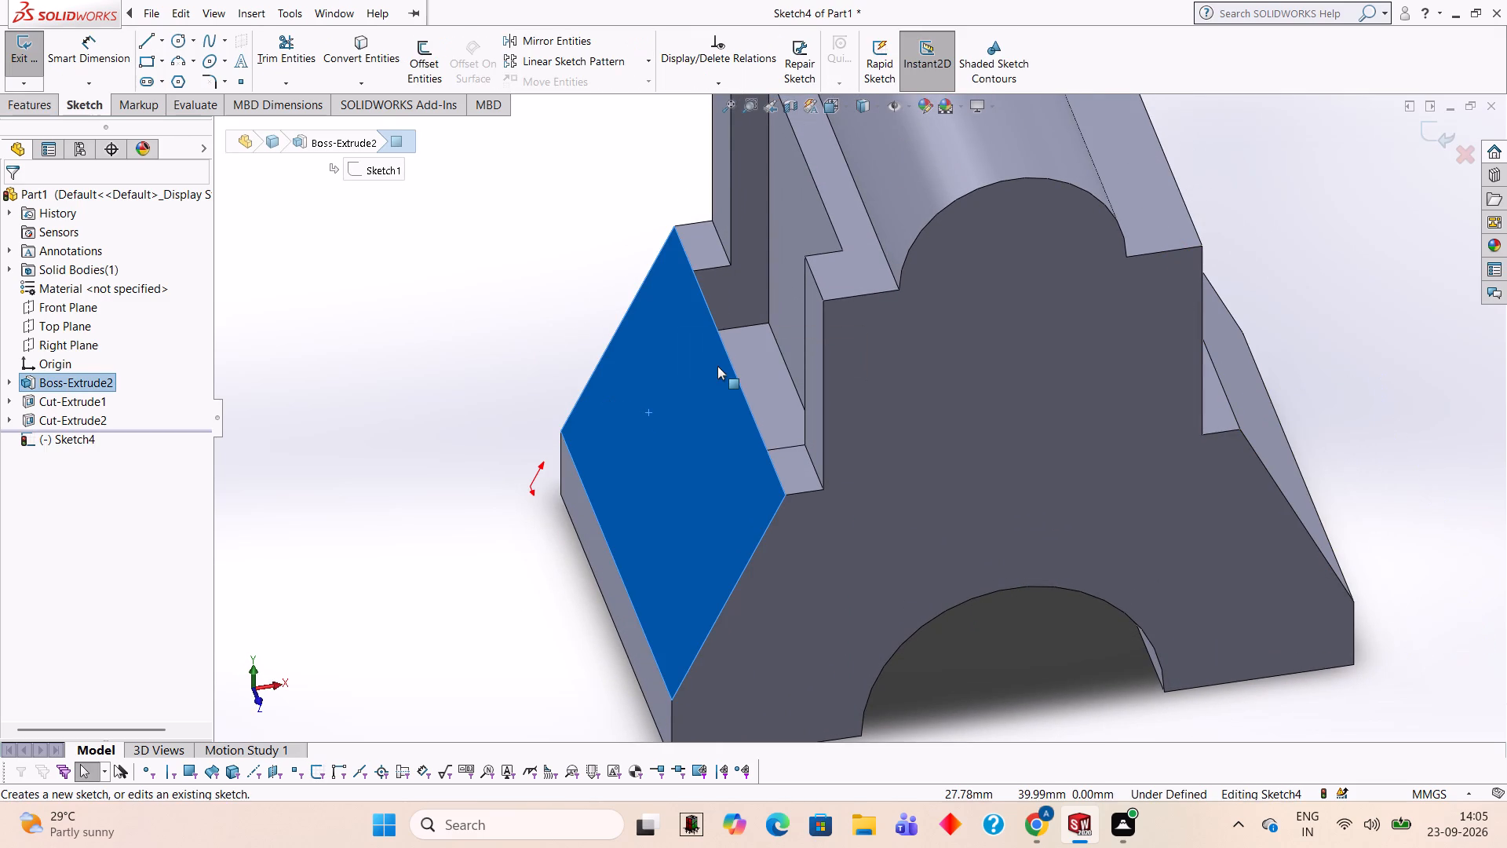
pyautogui.moveTo(1265, 362); pyautogui.dragTo(1097, 333, button='middle')
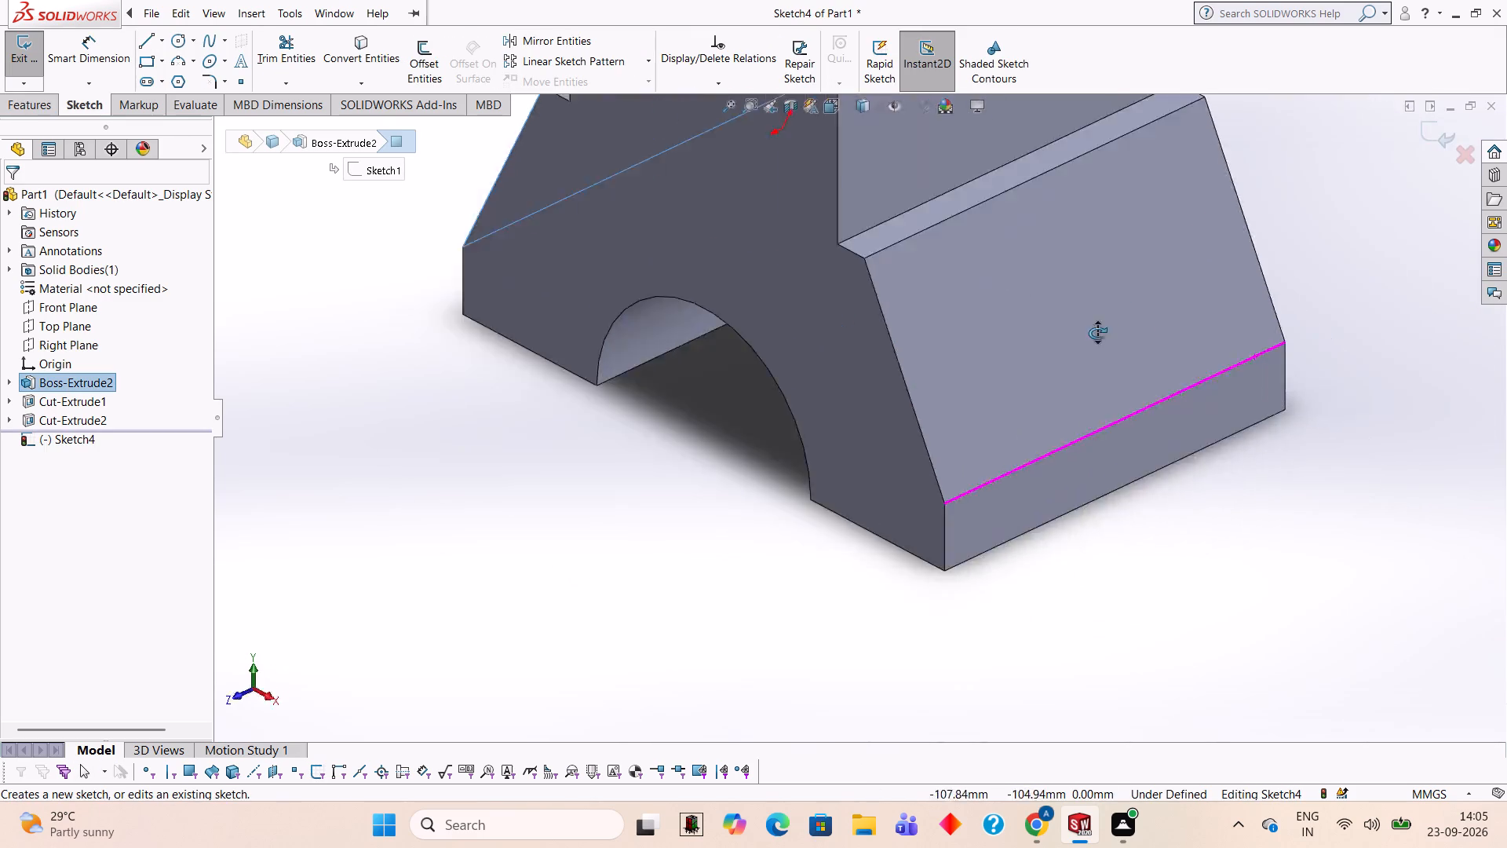
pyautogui.moveTo(1097, 333); pyautogui.dragTo(1283, 337, button='middle')
pyautogui.scroll(2, 1283, 337)
pyautogui.moveTo(1247, 597); pyautogui.dragTo(1315, 511, button='middle')
pyautogui.scroll(-1, 1247, 597)
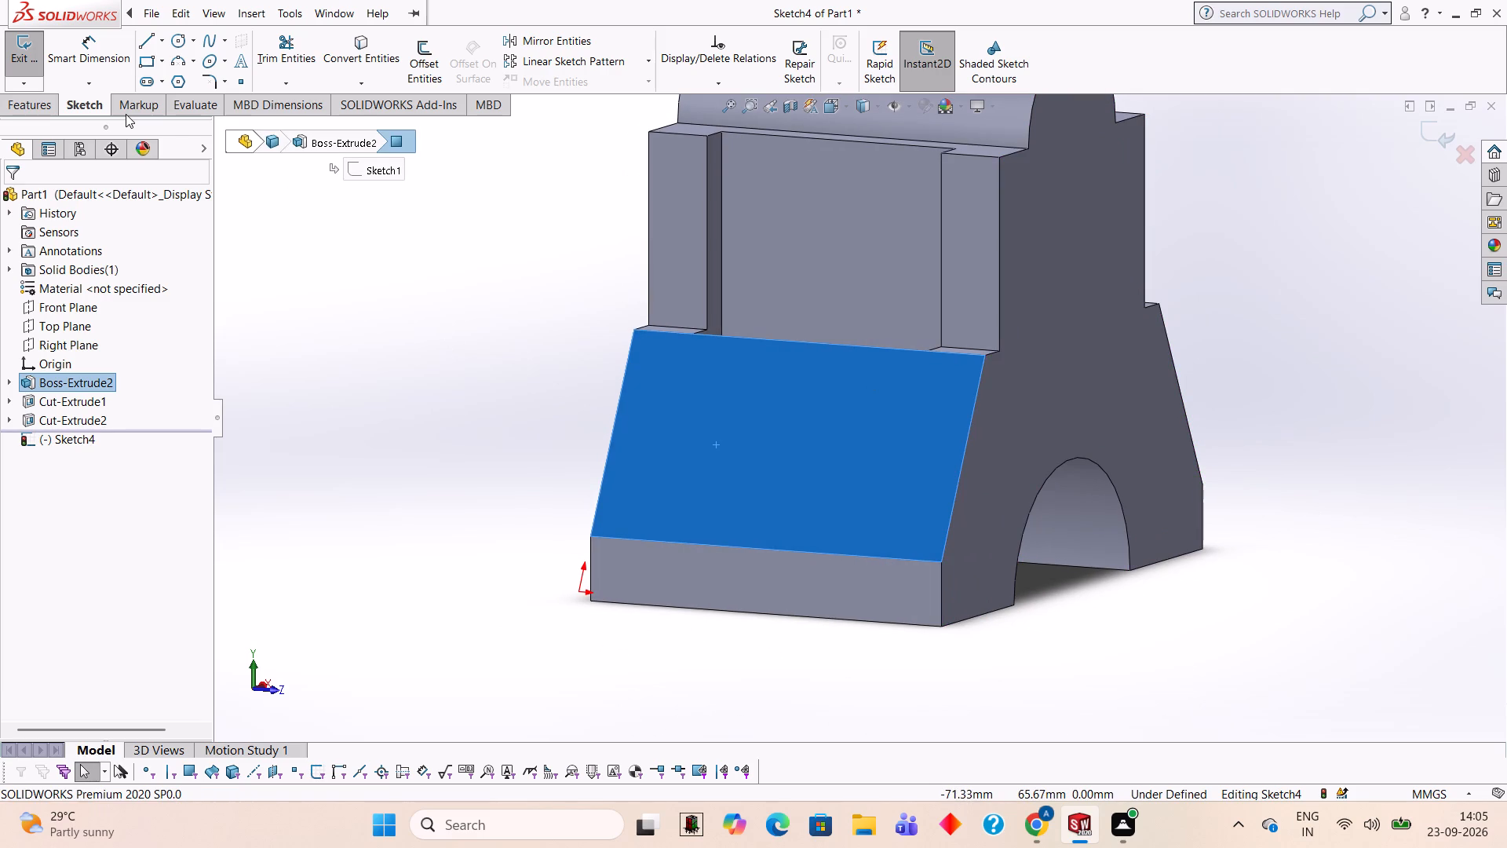
# Sketch a closed line rectangle 40 mm wide and 10 mm high, hanging from the recess's lower edge on the sloped face.
pyautogui.click(140, 35)
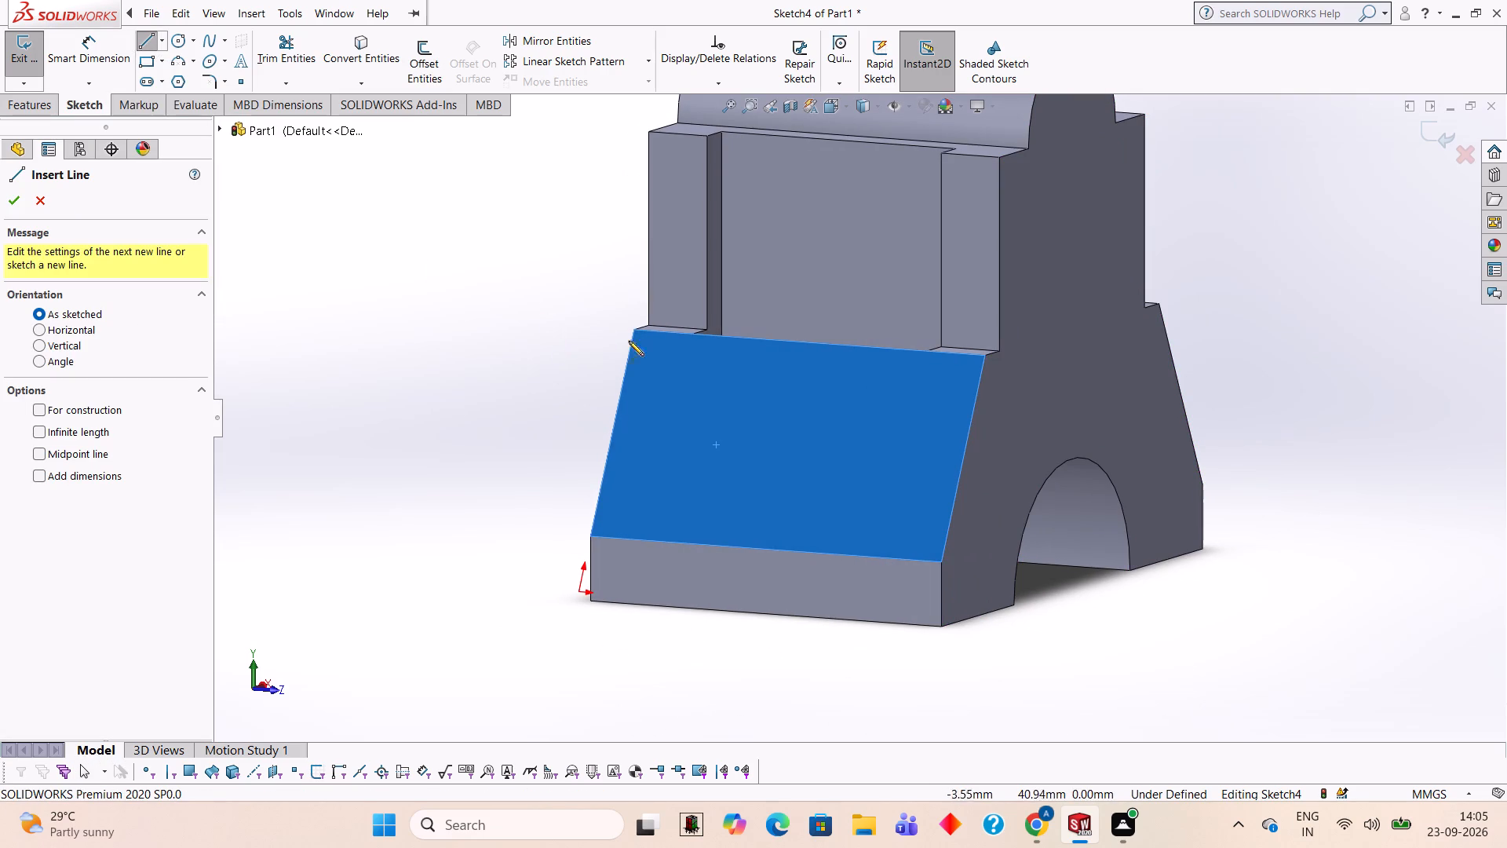
pyautogui.moveTo(371, 225); pyautogui.dragTo(417, 239, button='middle')
pyautogui.scroll(1, 419, 243)
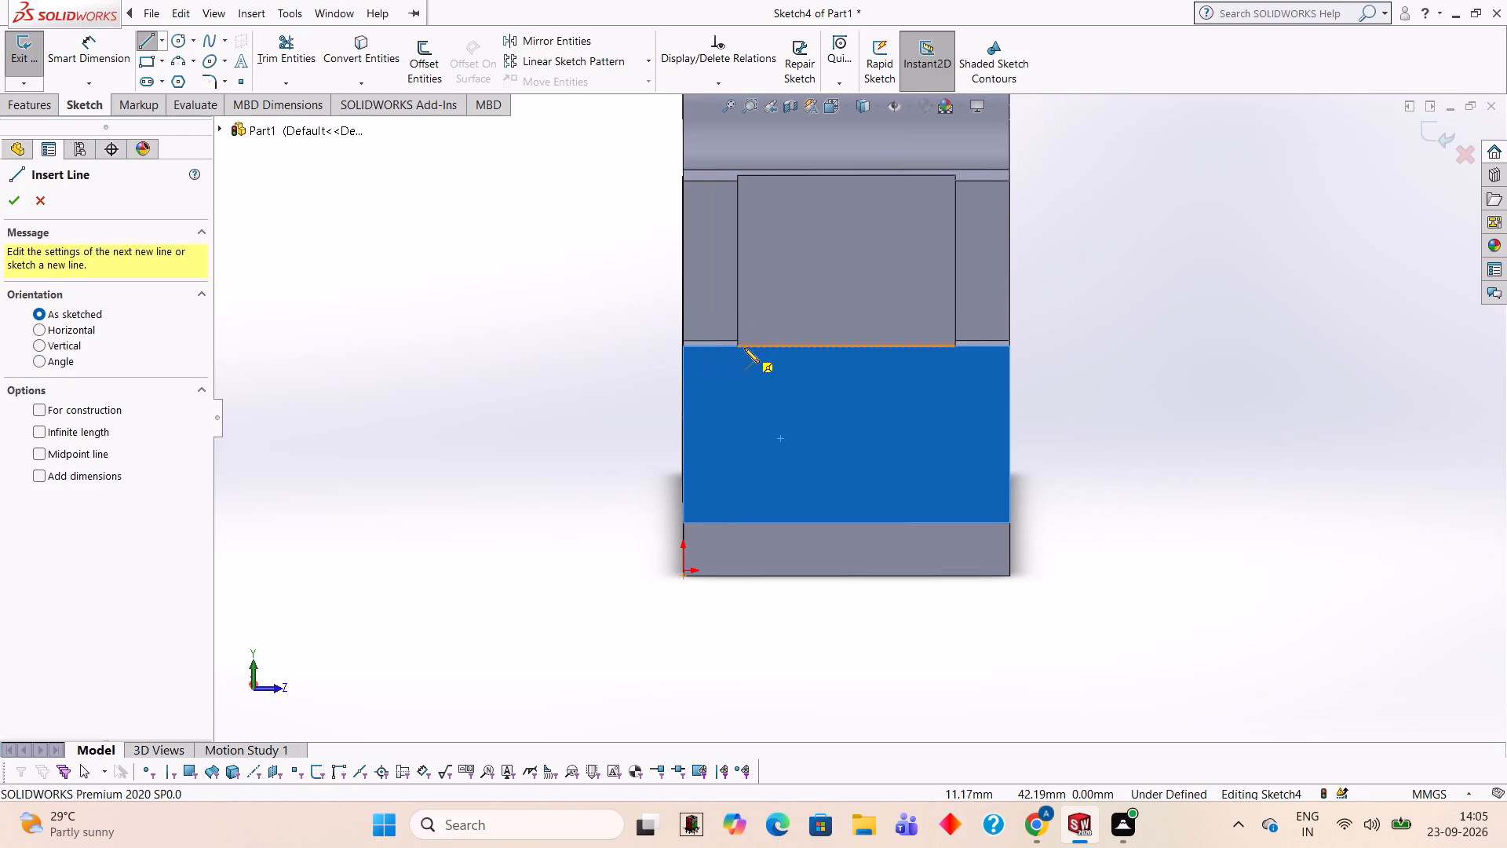
pyautogui.click(739, 349)
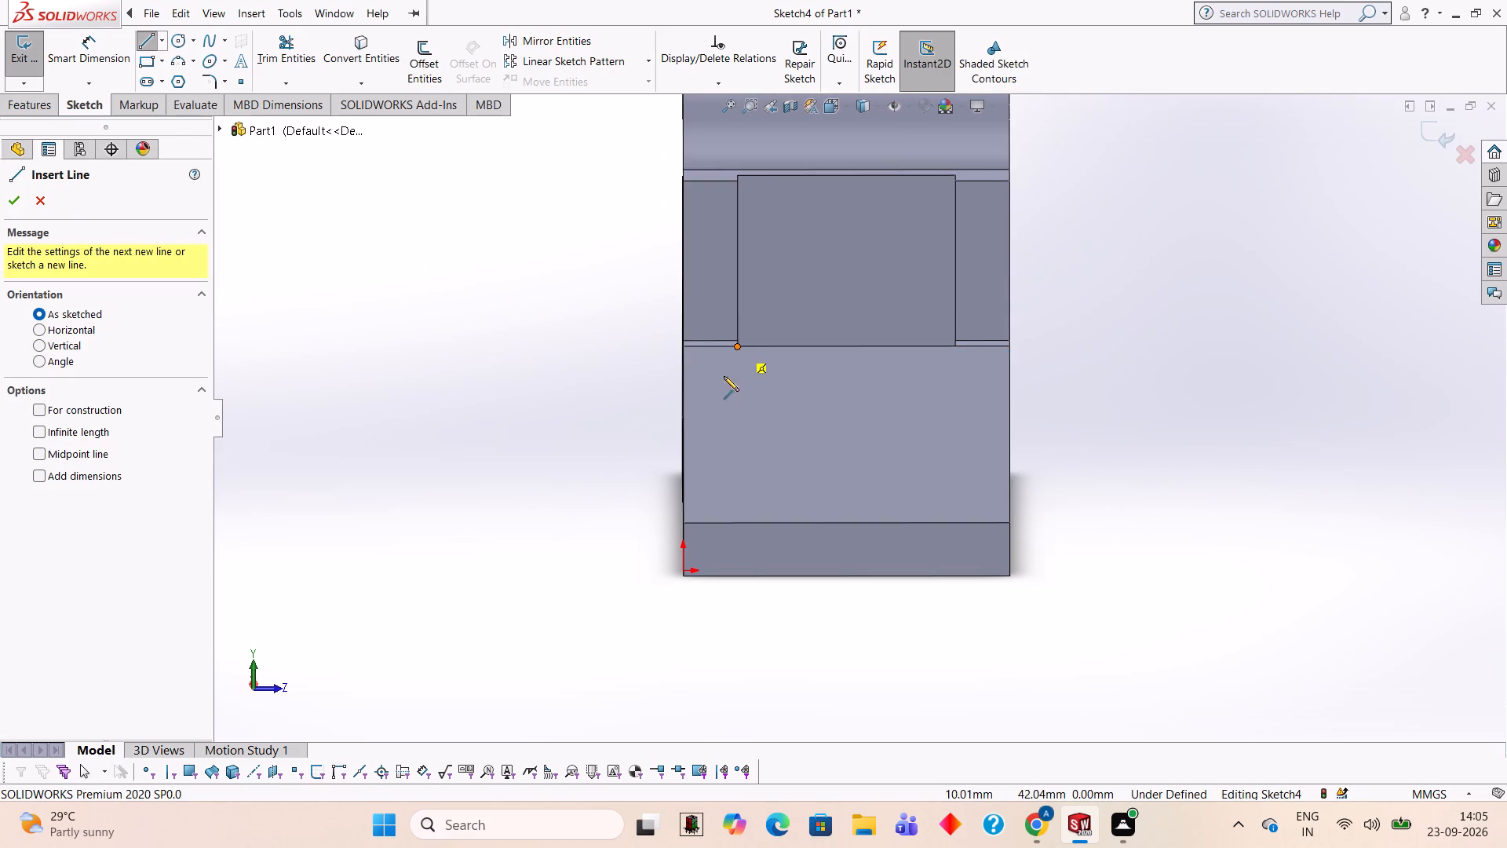
pyautogui.write('10')
pyautogui.press('Return')
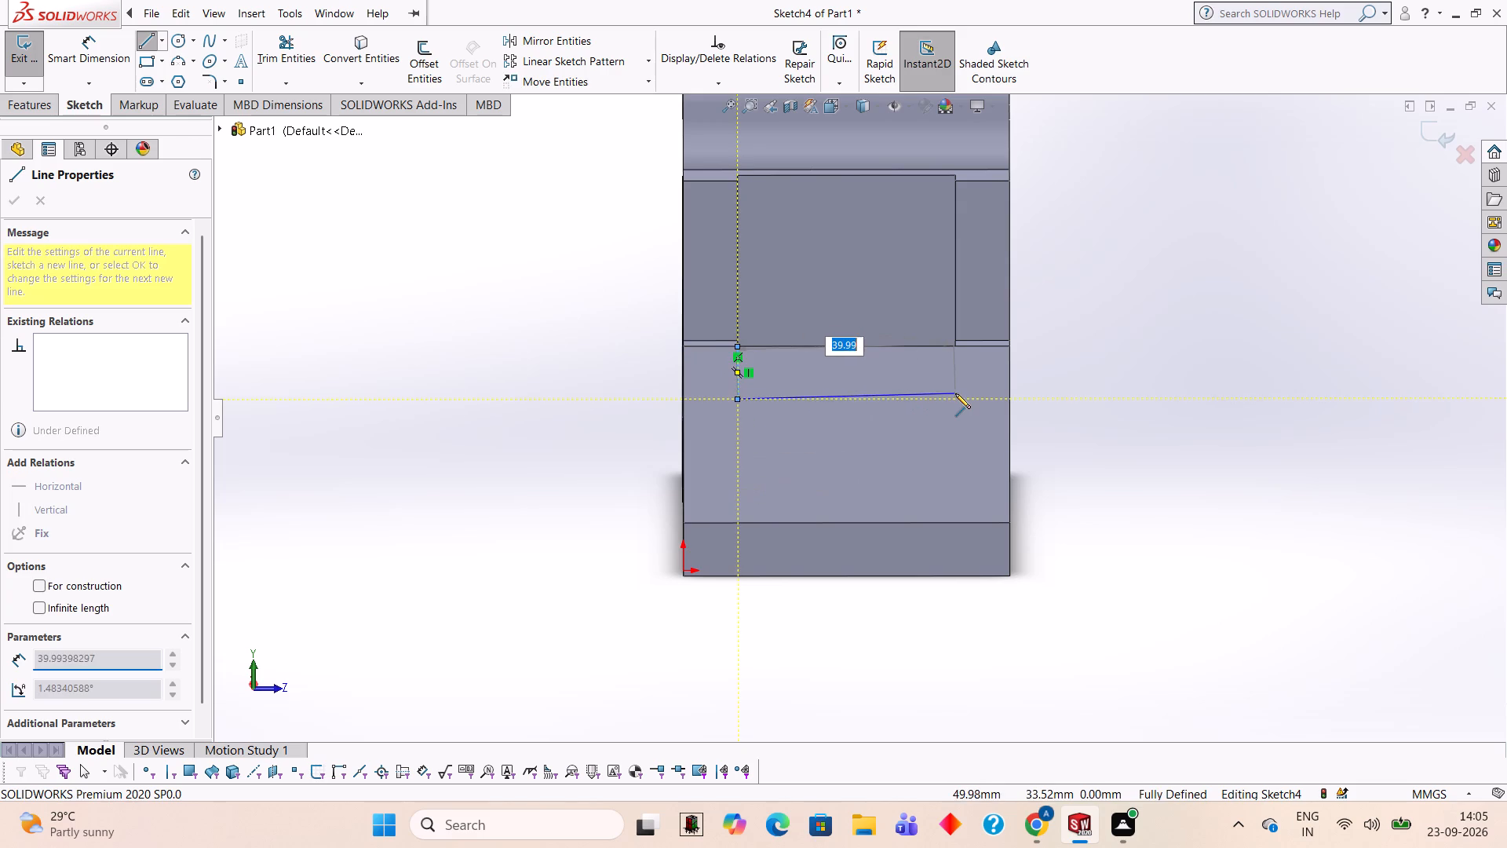
pyautogui.write('40')
pyautogui.press('Return')
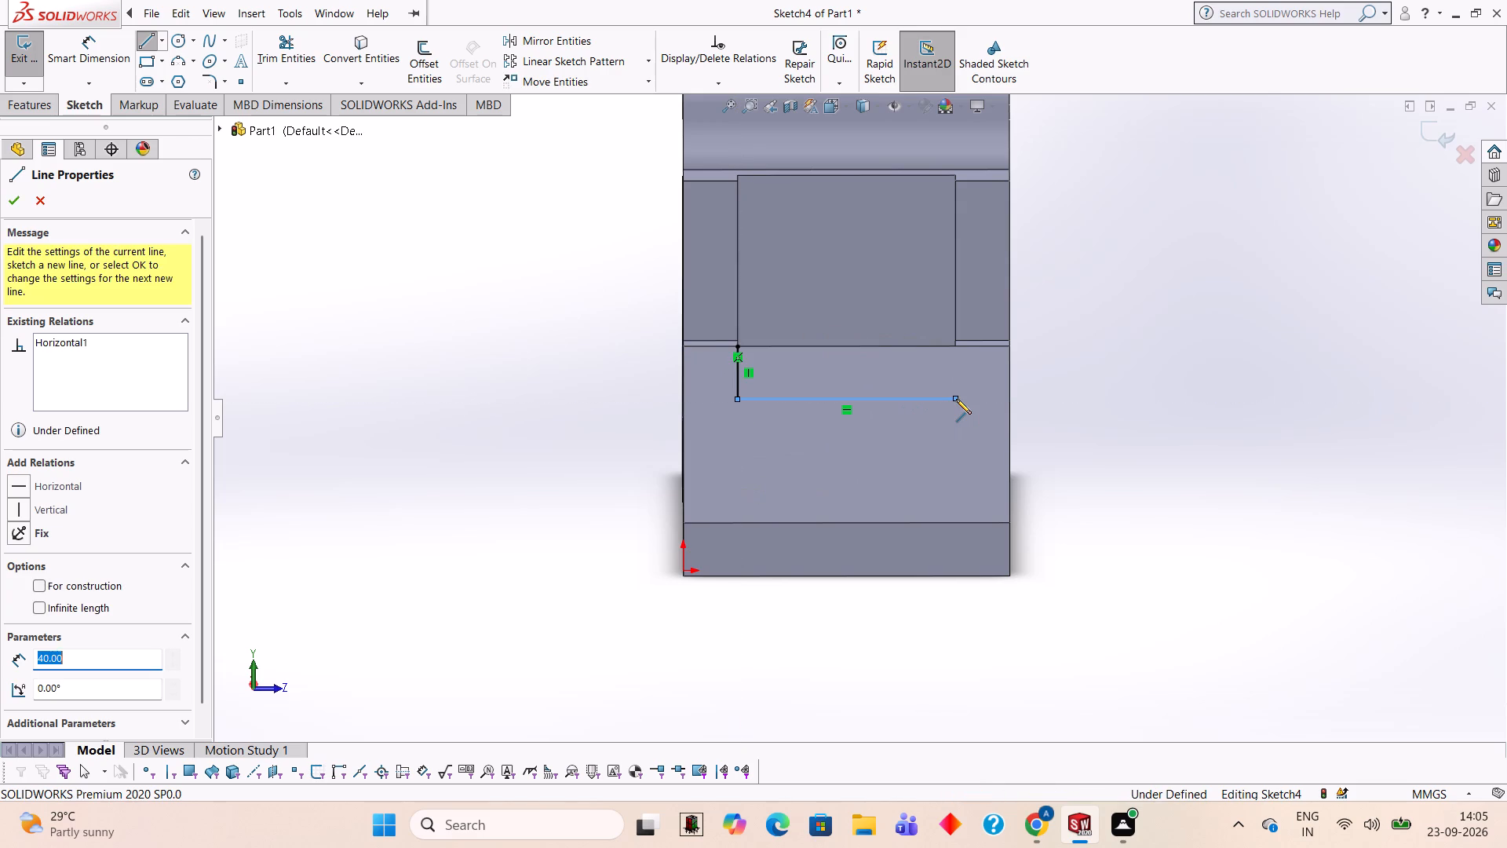
pyautogui.click(954, 345)
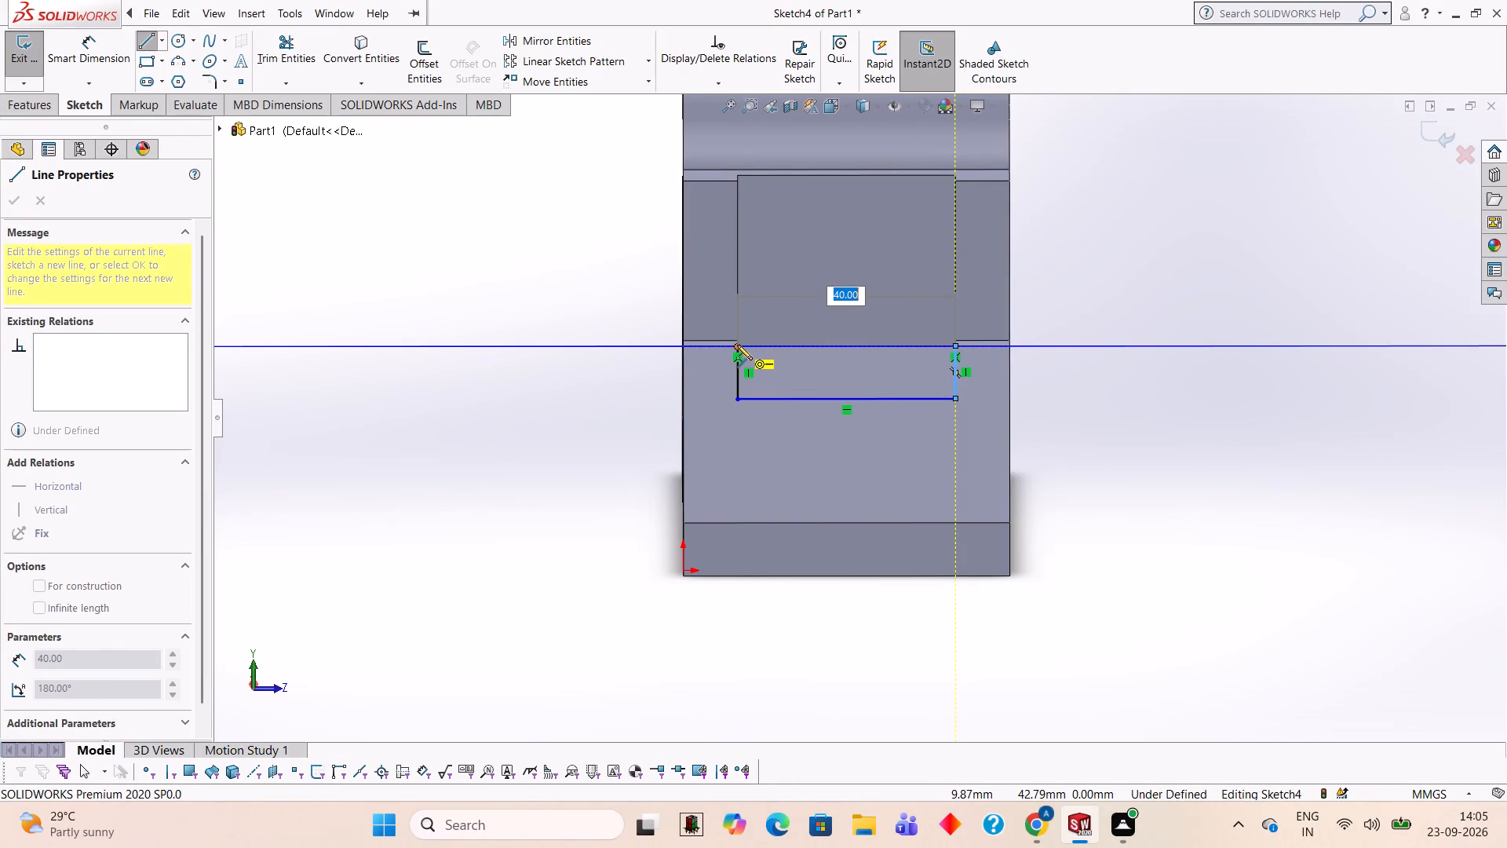
pyautogui.click(737, 345)
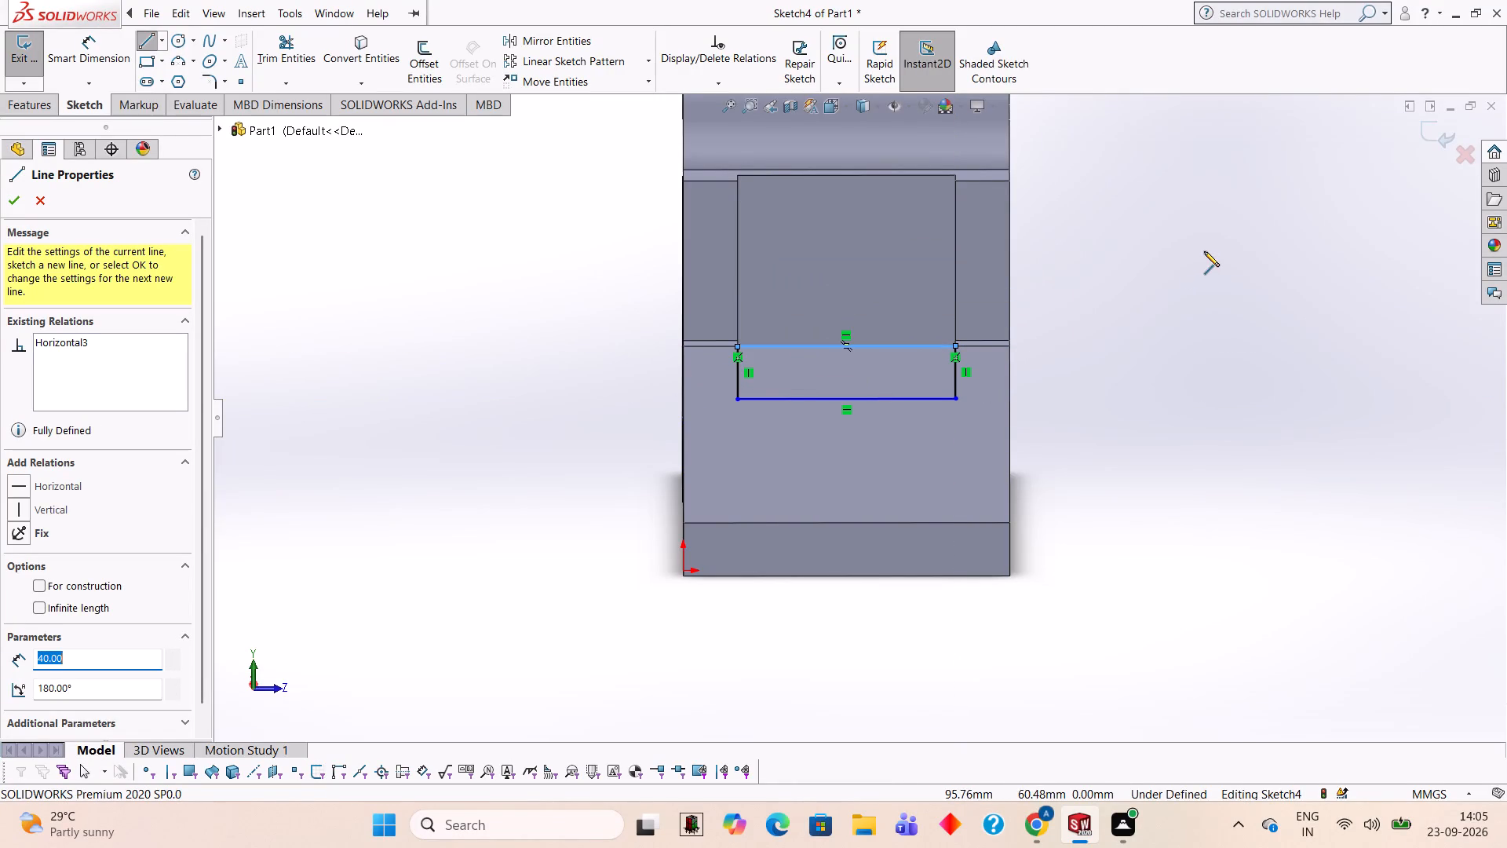
# Cut the sloped-face rectangle into the body as a blind extruded cut 10 mm deep.
pyautogui.moveTo(1207, 251); pyautogui.dragTo(1202, 367, button='middle')
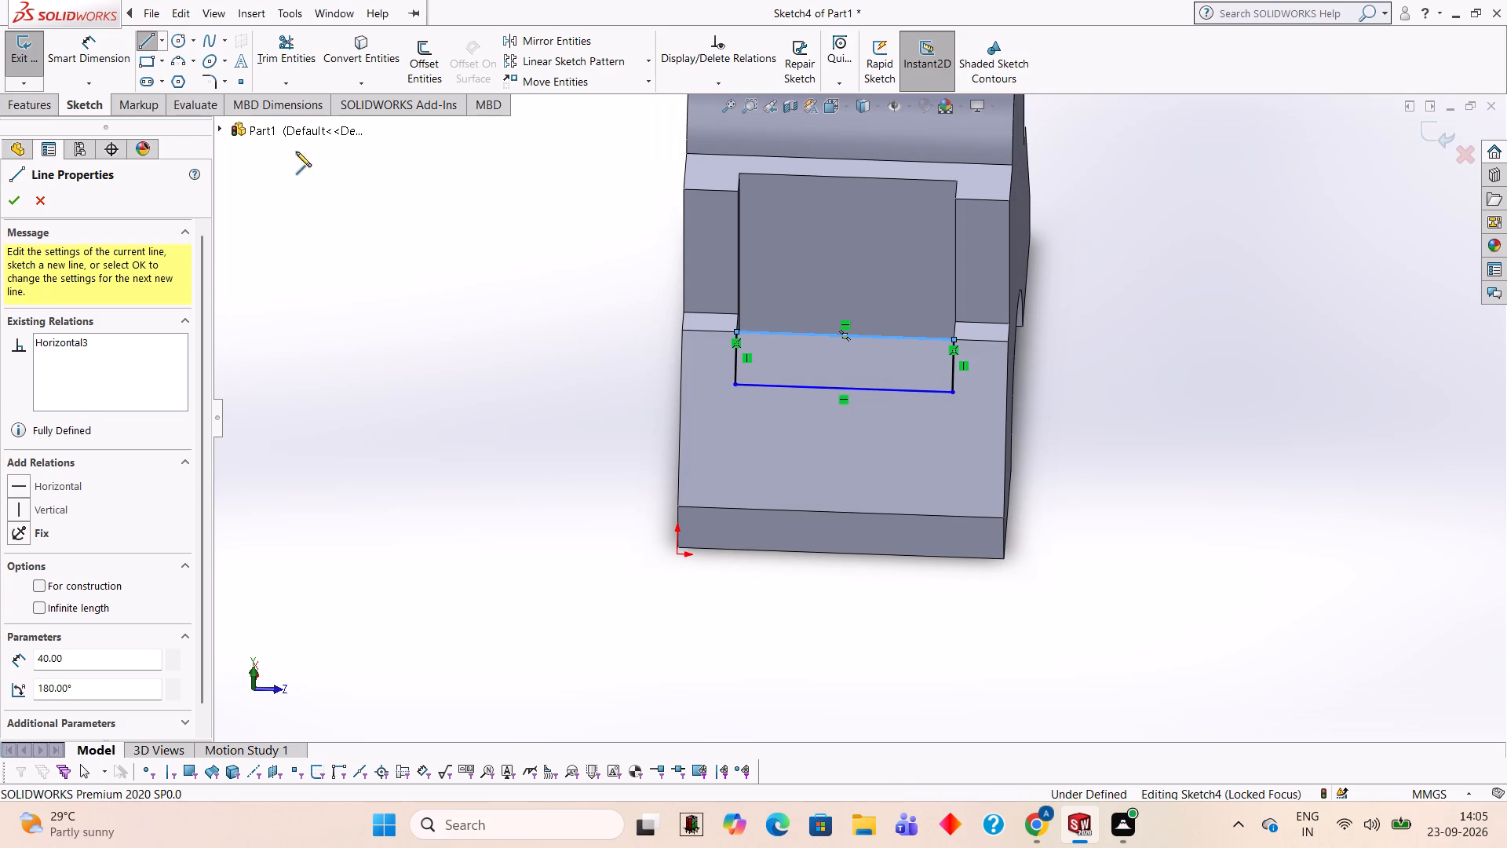
pyautogui.click(44, 101)
pyautogui.click(271, 76)
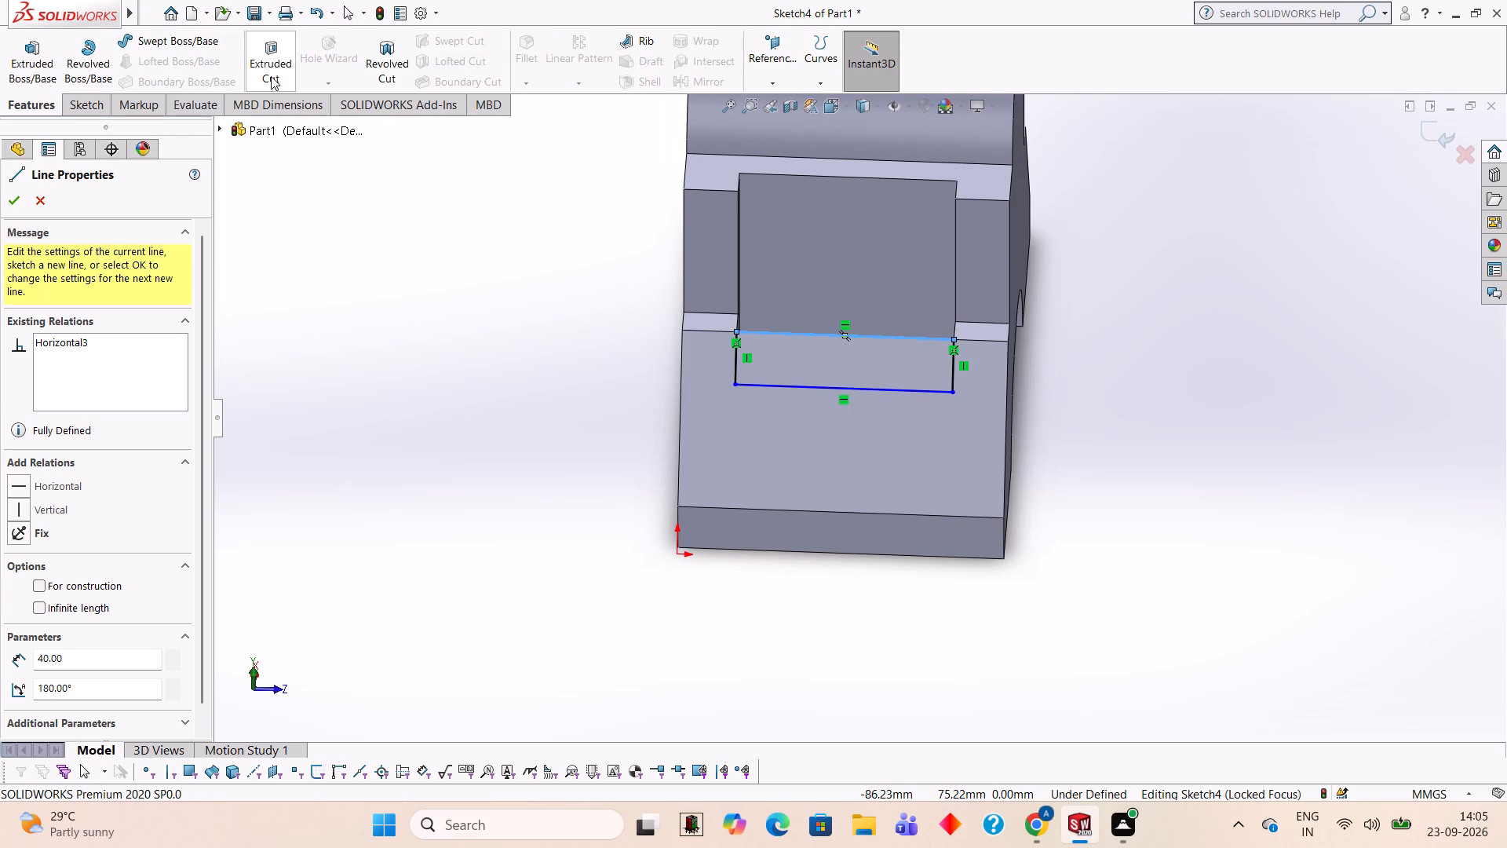
pyautogui.moveTo(1184, 226); pyautogui.dragTo(1186, 228, button='middle')
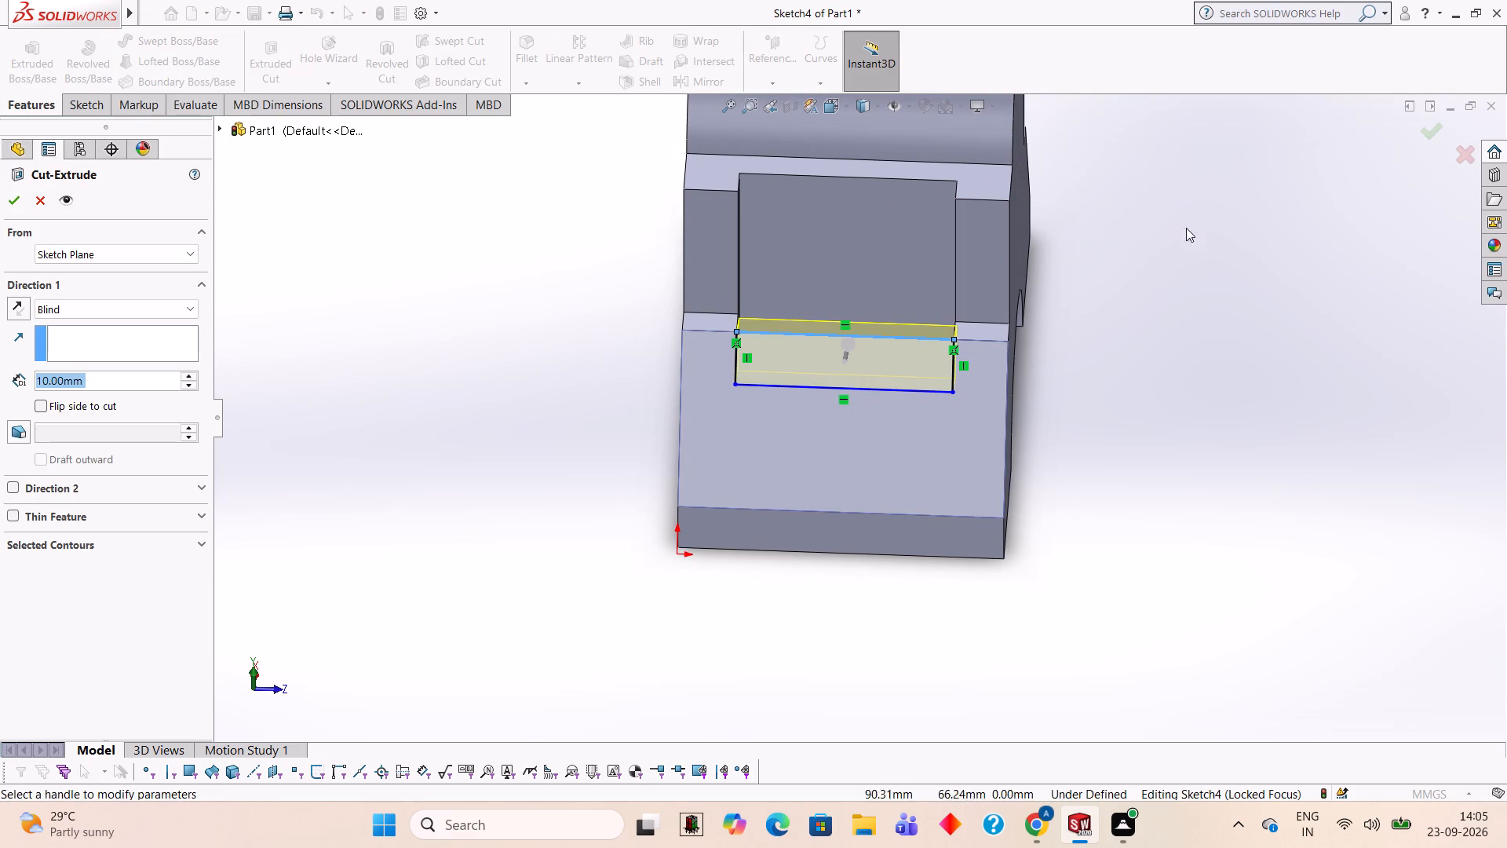
pyautogui.moveTo(1186, 228); pyautogui.dragTo(1116, 296, button='middle')
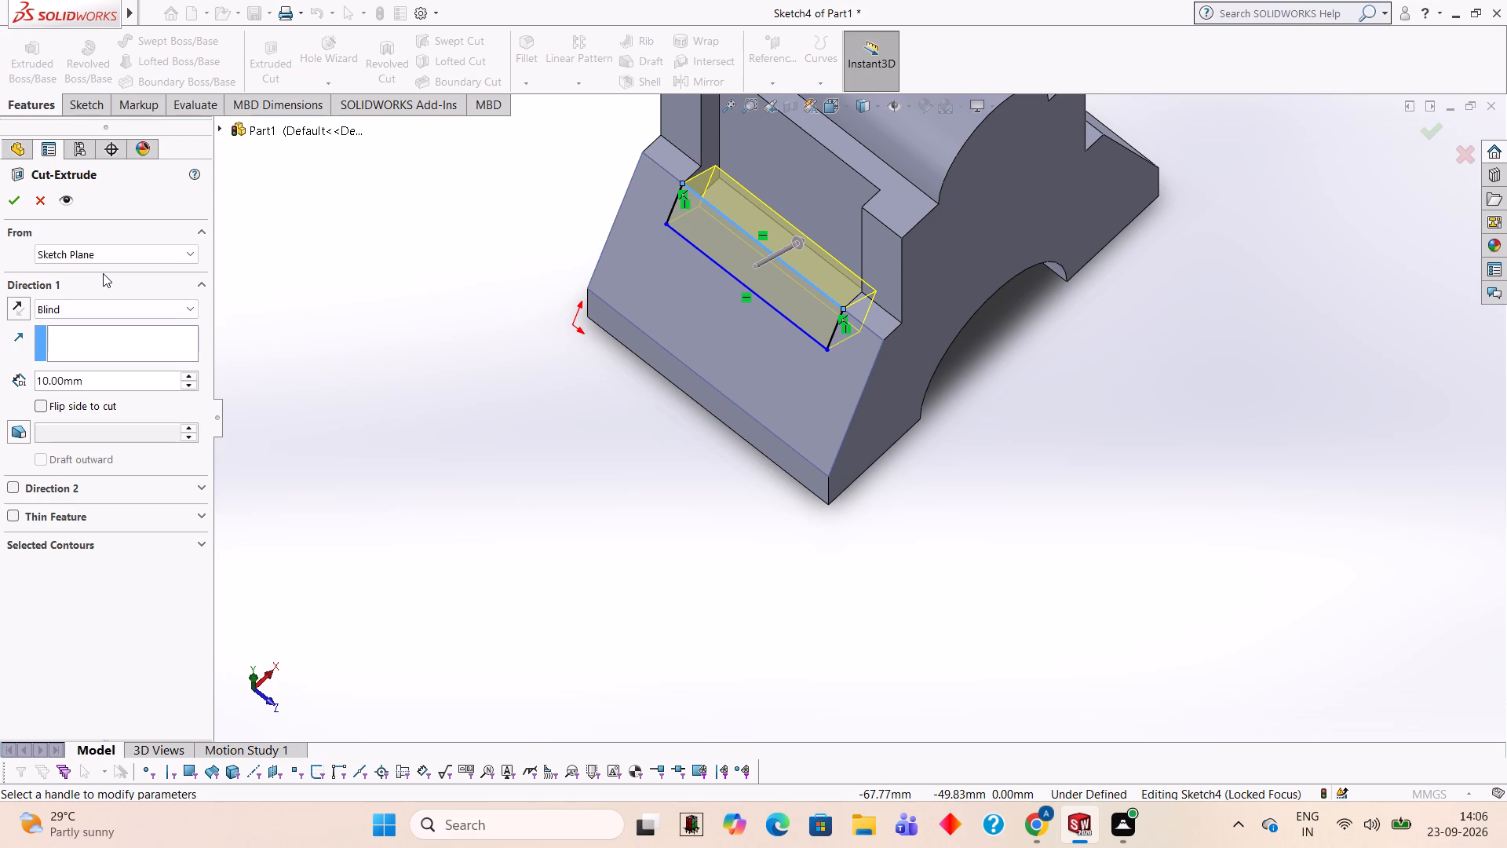
pyautogui.click(11, 210)
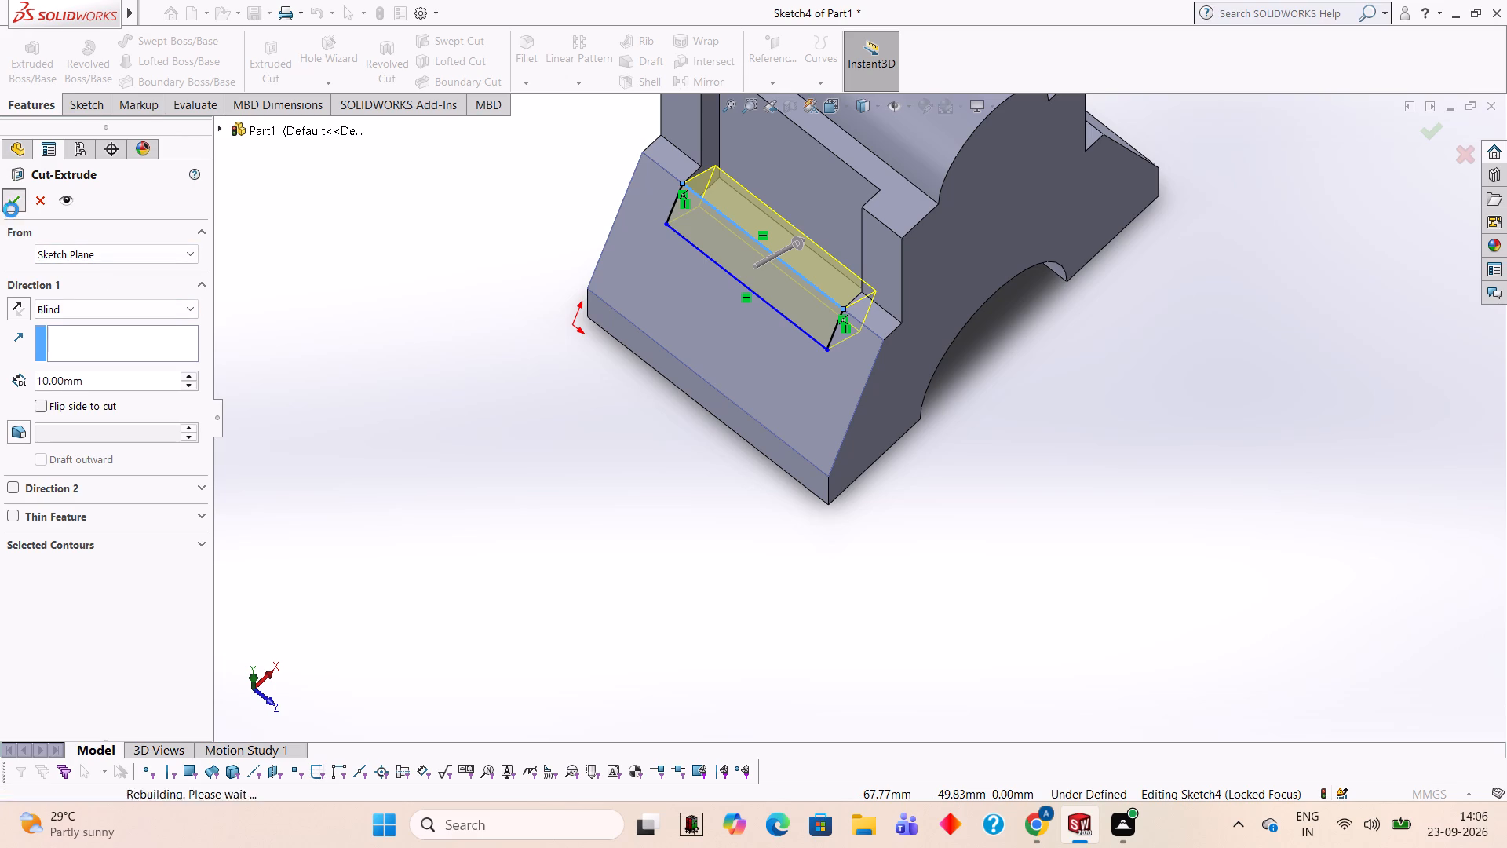
pyautogui.click(356, 214)
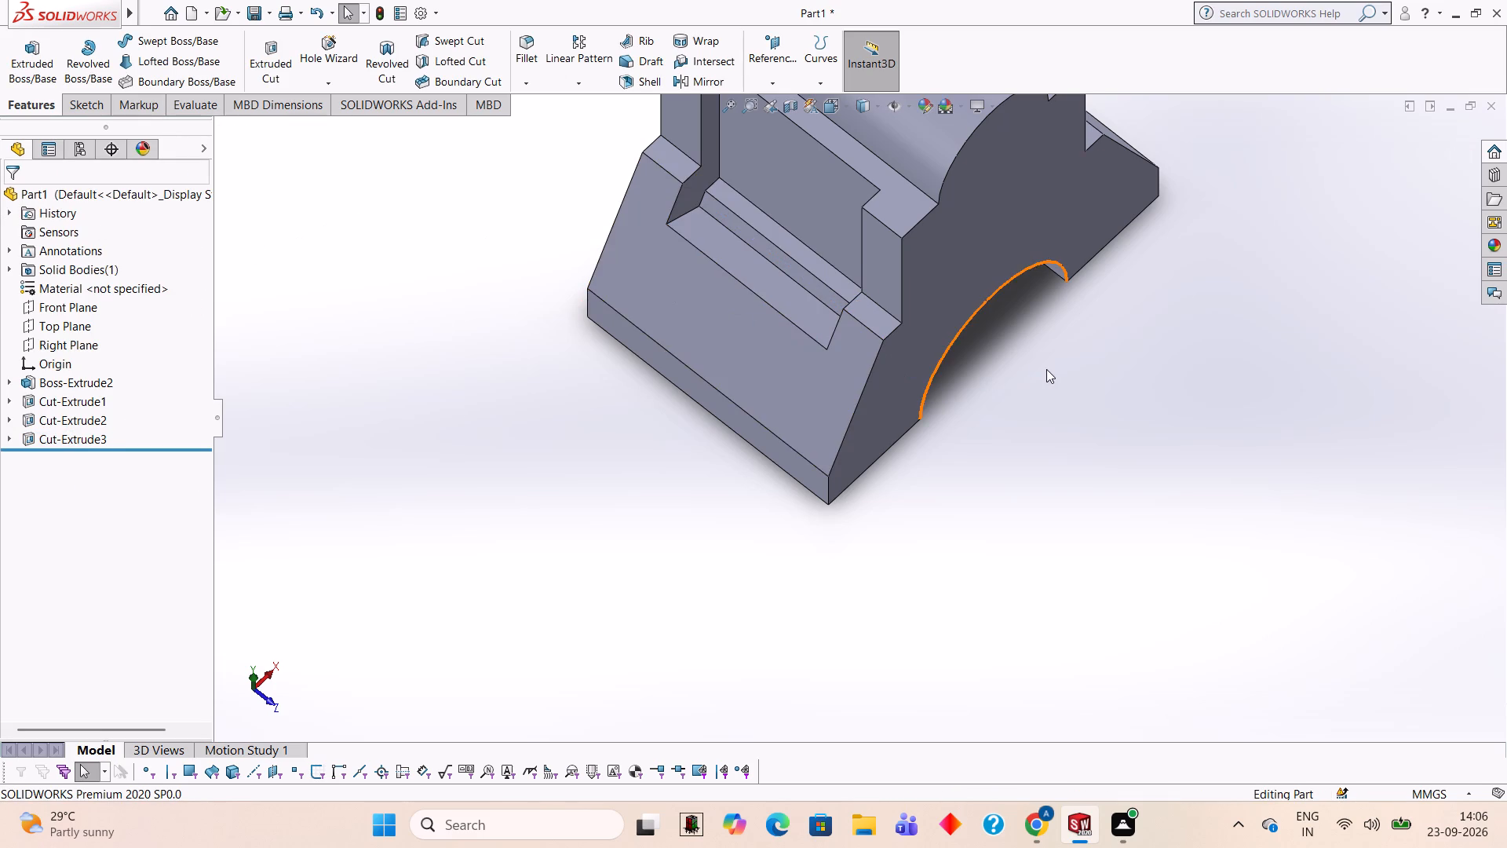
# Examine the connected recesses in the upper block, ledge and sloped face, along with the bracket's overall shape.
pyautogui.moveTo(1046, 369); pyautogui.dragTo(1075, 260, button='middle')
pyautogui.moveTo(1269, 207); pyautogui.dragTo(1232, 243, button='middle')
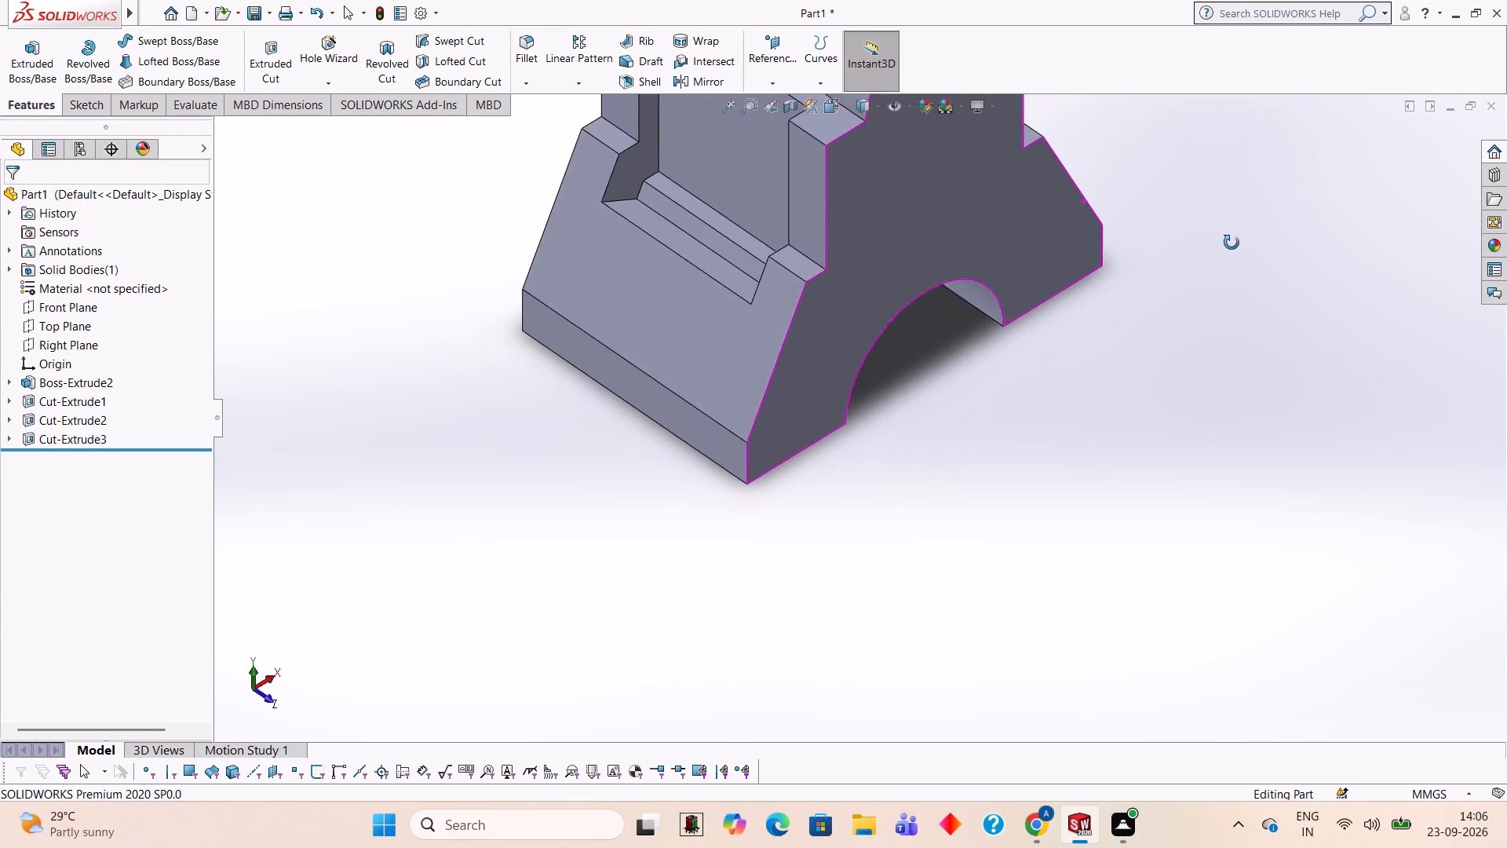
pyautogui.moveTo(1232, 243); pyautogui.dragTo(1257, 259, button='middle')
pyautogui.moveTo(1190, 245); pyautogui.dragTo(1182, 241, button='middle')
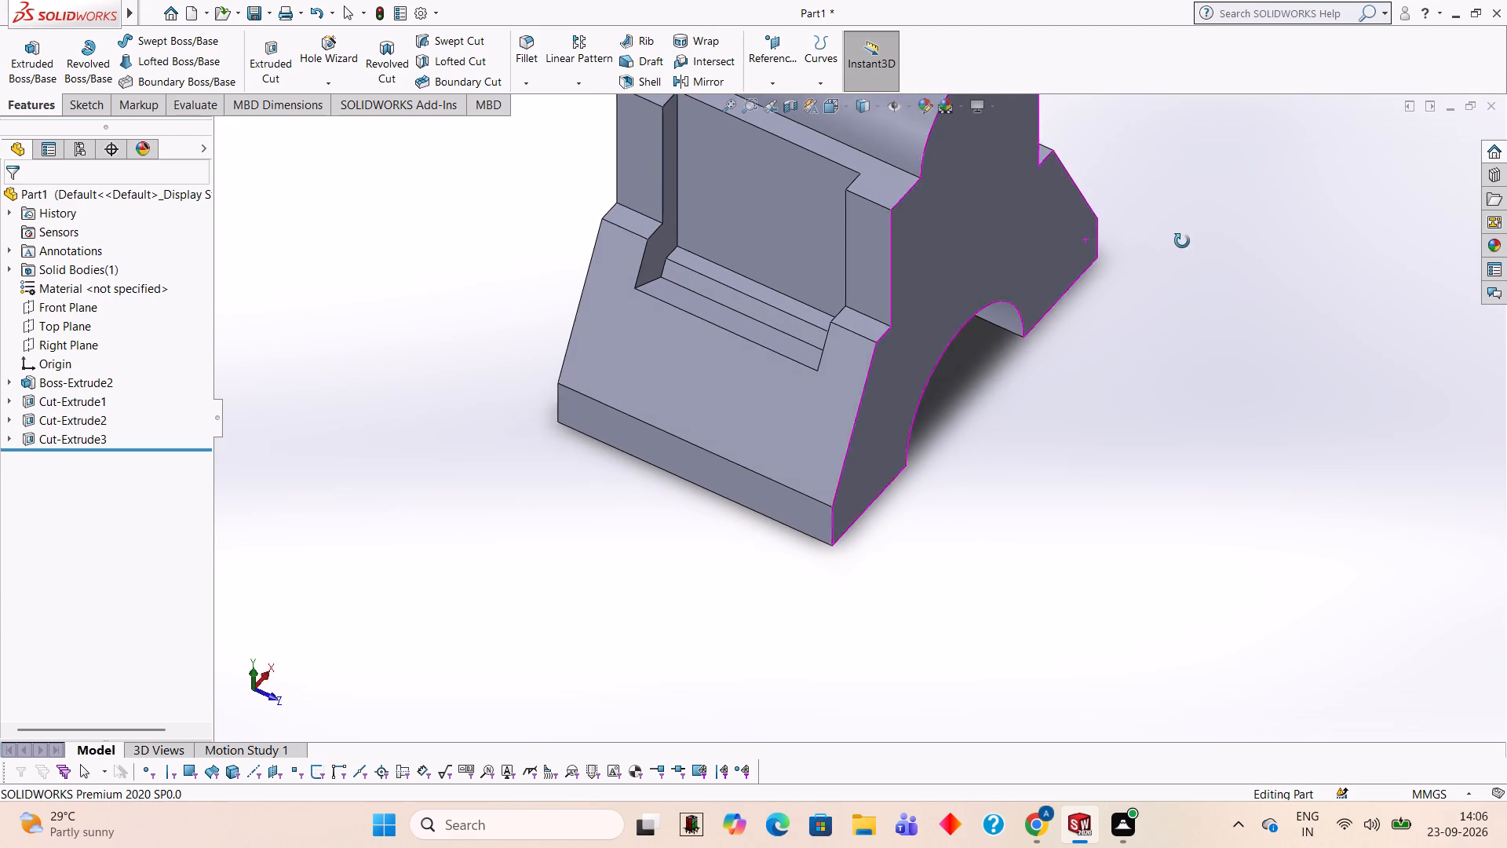
pyautogui.moveTo(1182, 241); pyautogui.dragTo(1153, 288, button='middle')
pyautogui.moveTo(1303, 387); pyautogui.dragTo(1268, 284, button='middle')
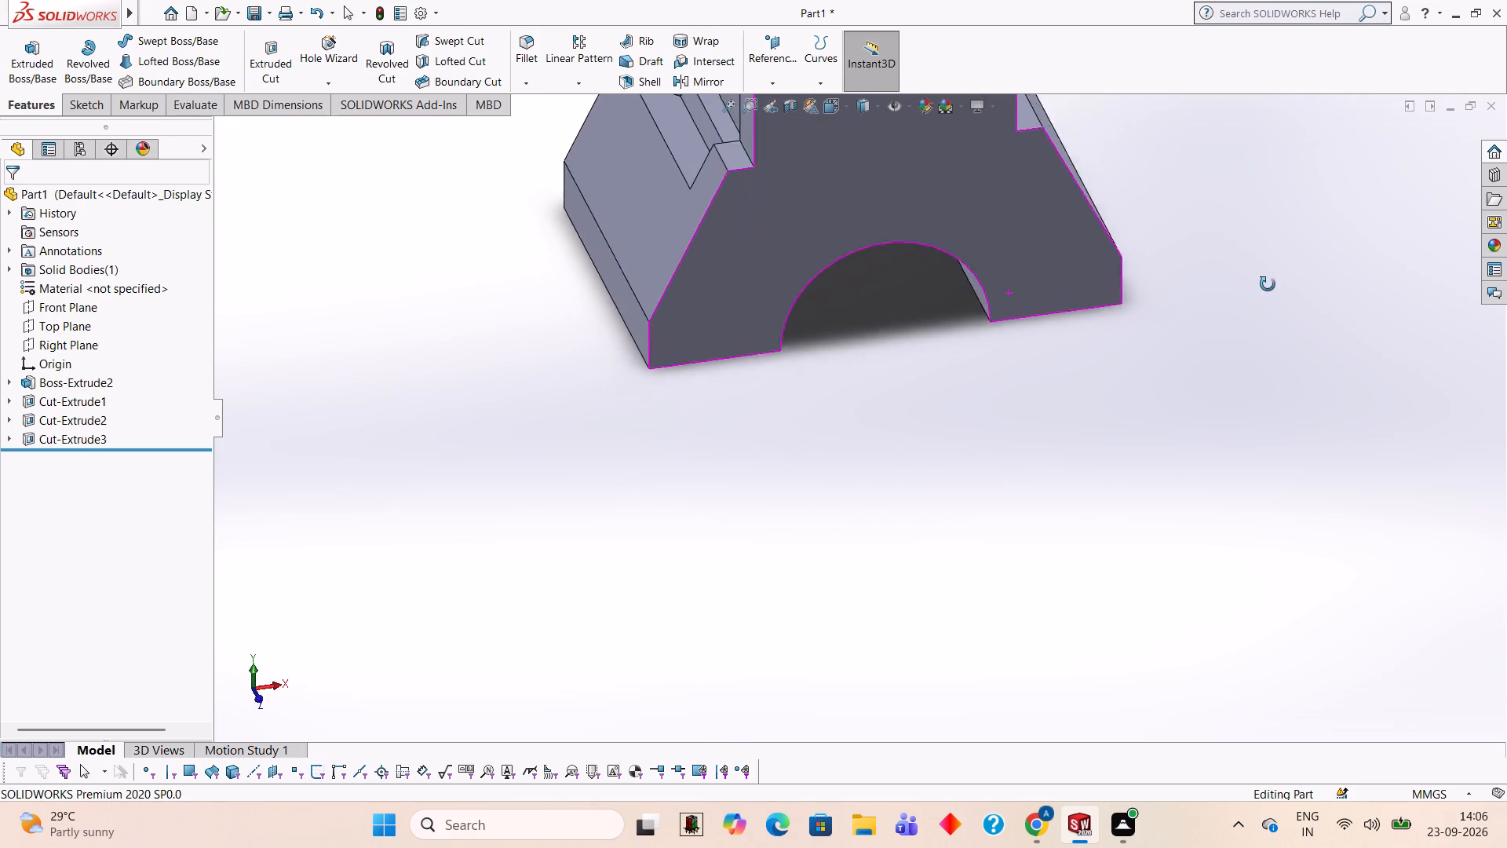
pyautogui.moveTo(1268, 284); pyautogui.dragTo(1268, 199, button='middle')
pyautogui.scroll(2, 1268, 199)
pyautogui.moveTo(1268, 199); pyautogui.dragTo(1267, 235, button='middle')
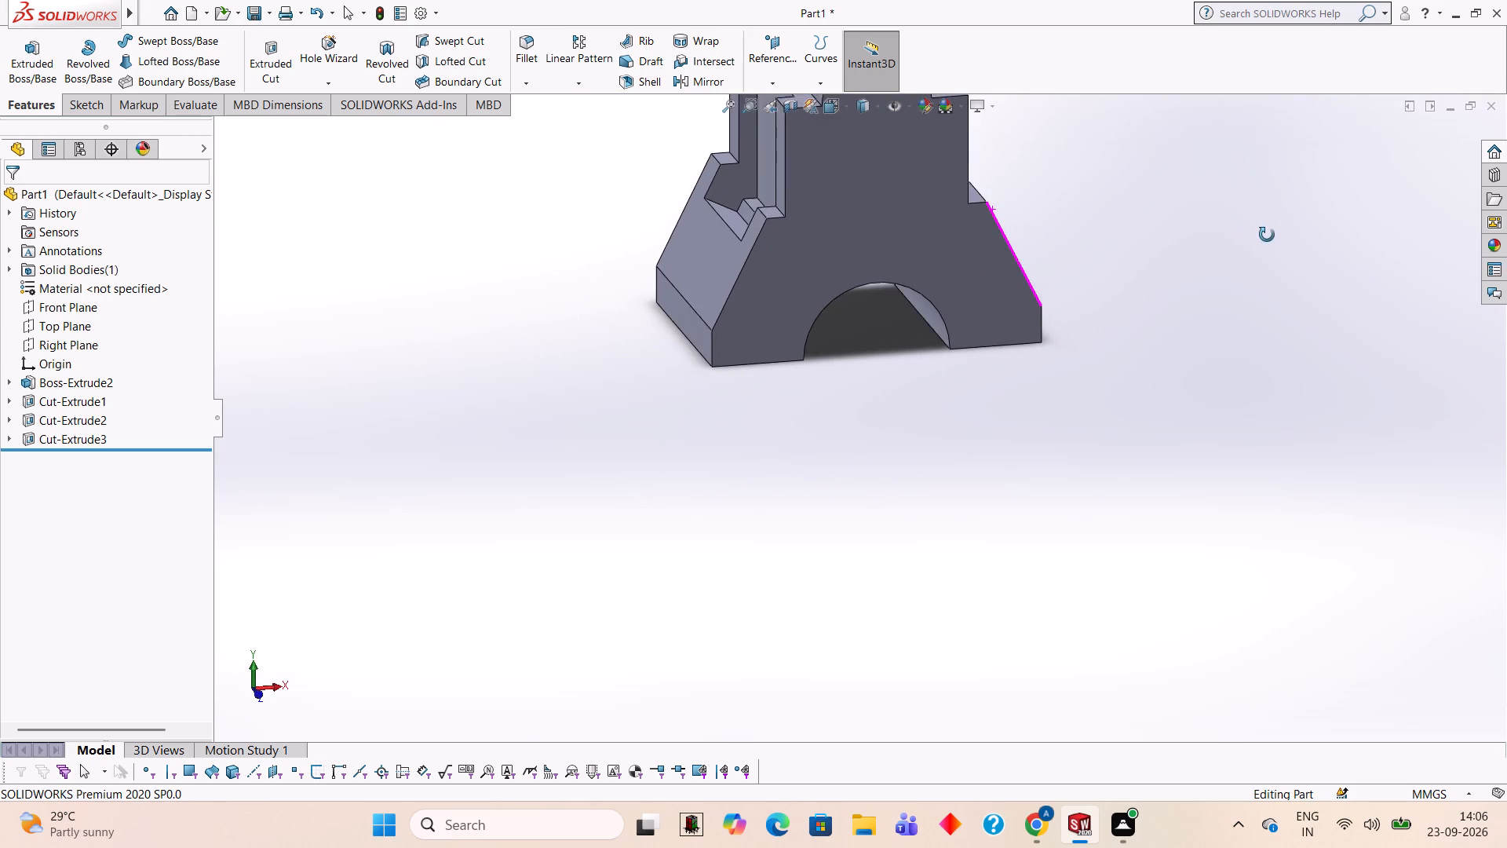
pyautogui.moveTo(1267, 235); pyautogui.dragTo(1271, 236, button='middle')
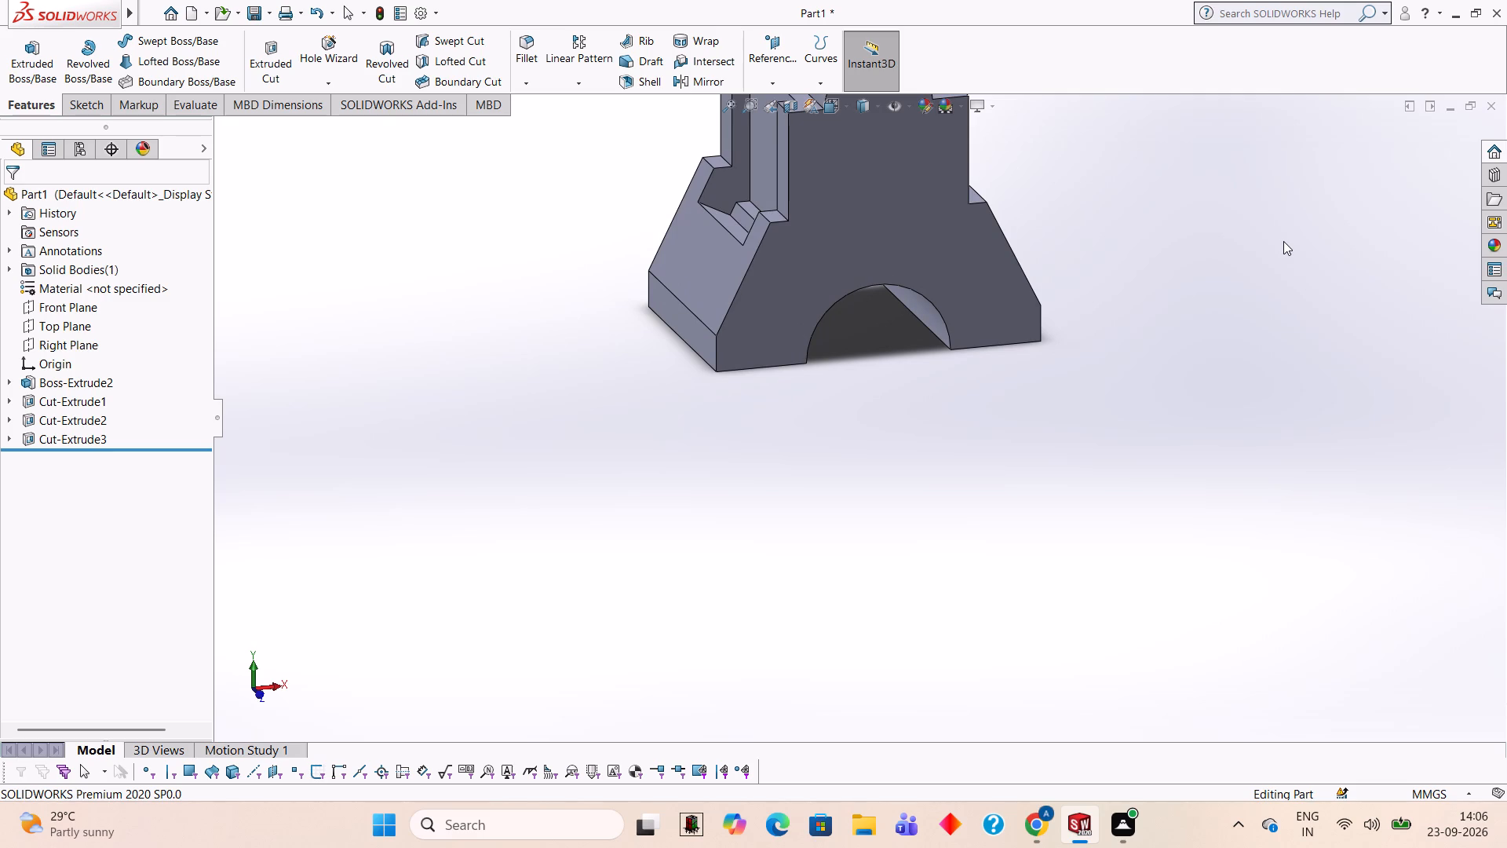
pyautogui.moveTo(1232, 210); pyautogui.dragTo(1254, 229, button='middle')
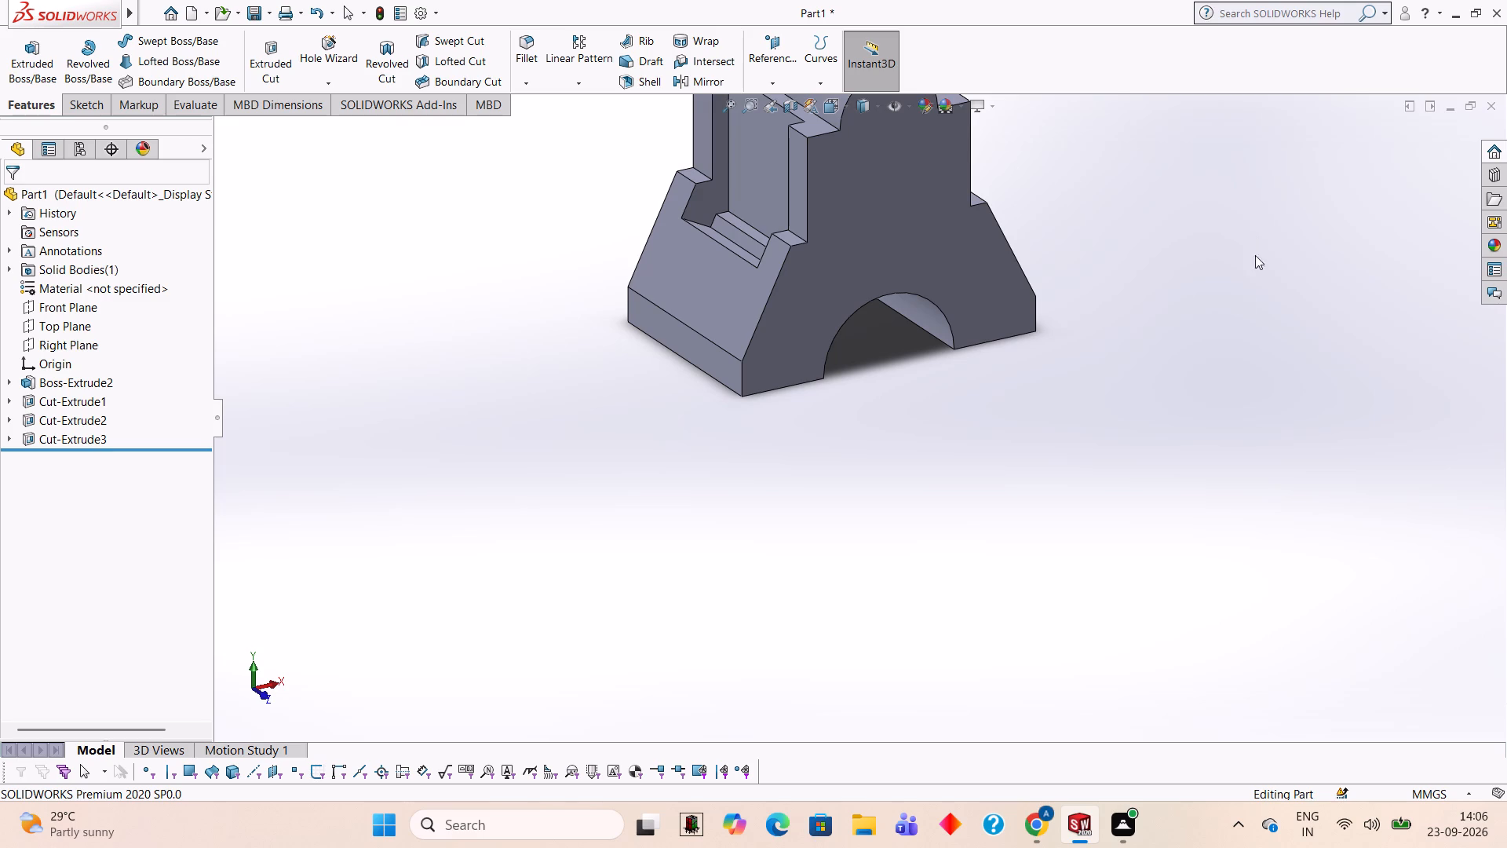
pyautogui.scroll(1, 1146, 338)
pyautogui.scroll(-2, 1115, 228)
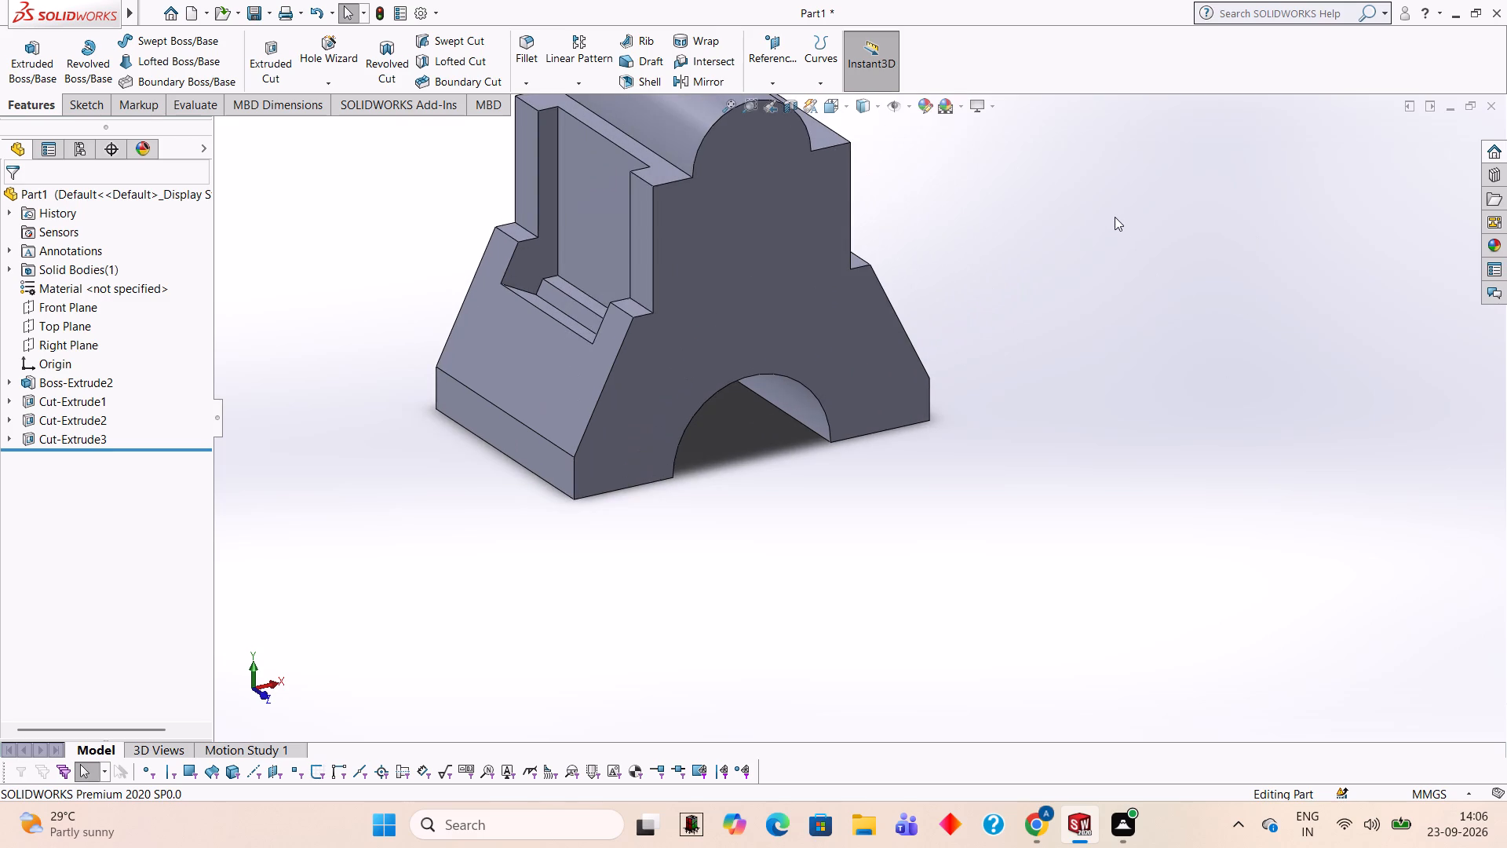
pyautogui.scroll(-1, 1056, 208)
pyautogui.scroll(2, 1053, 229)
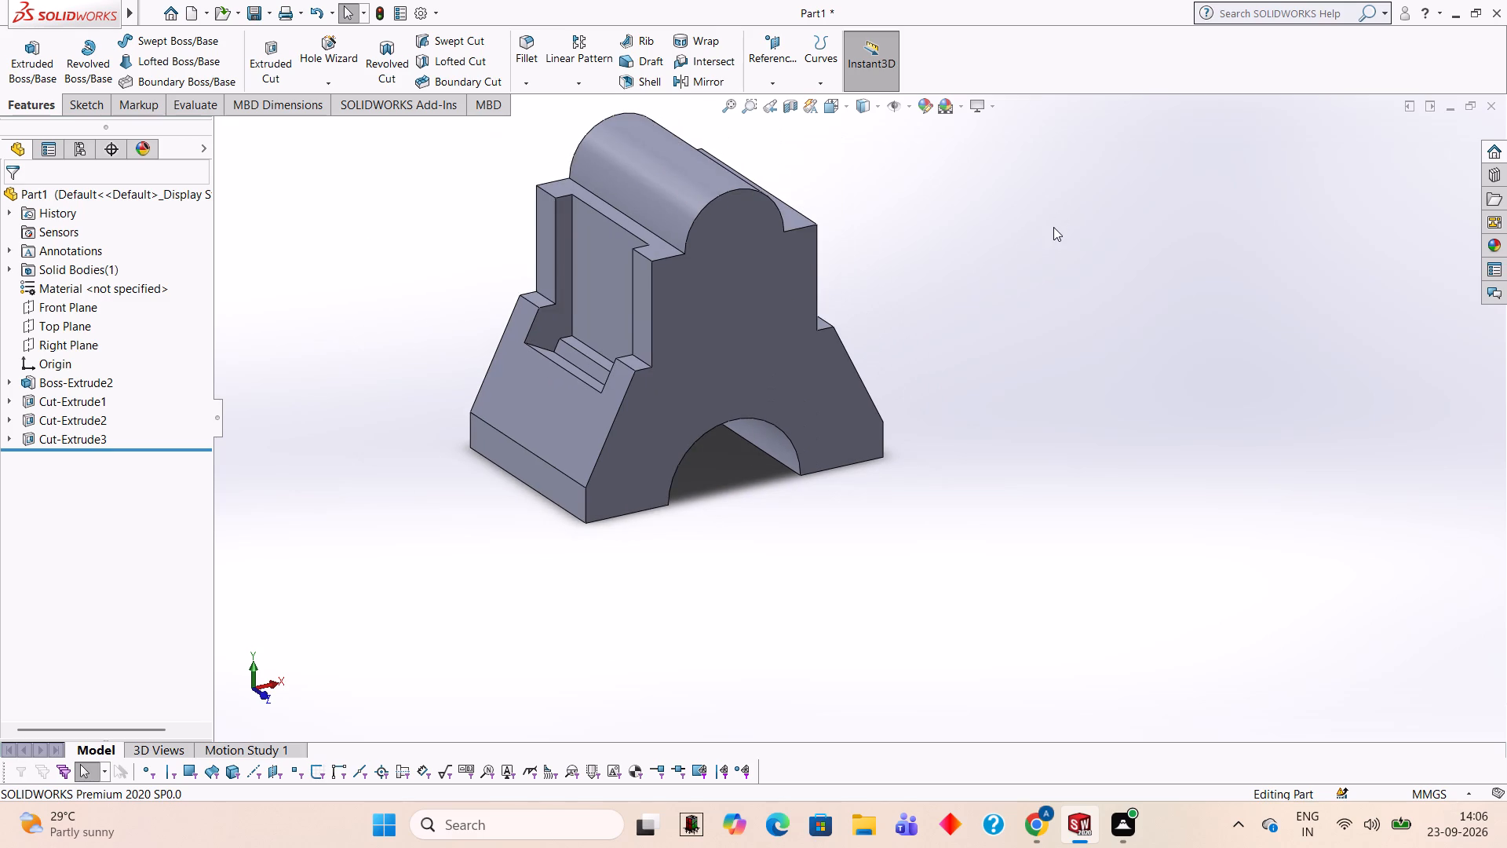
pyautogui.scroll(-1, 875, 148)
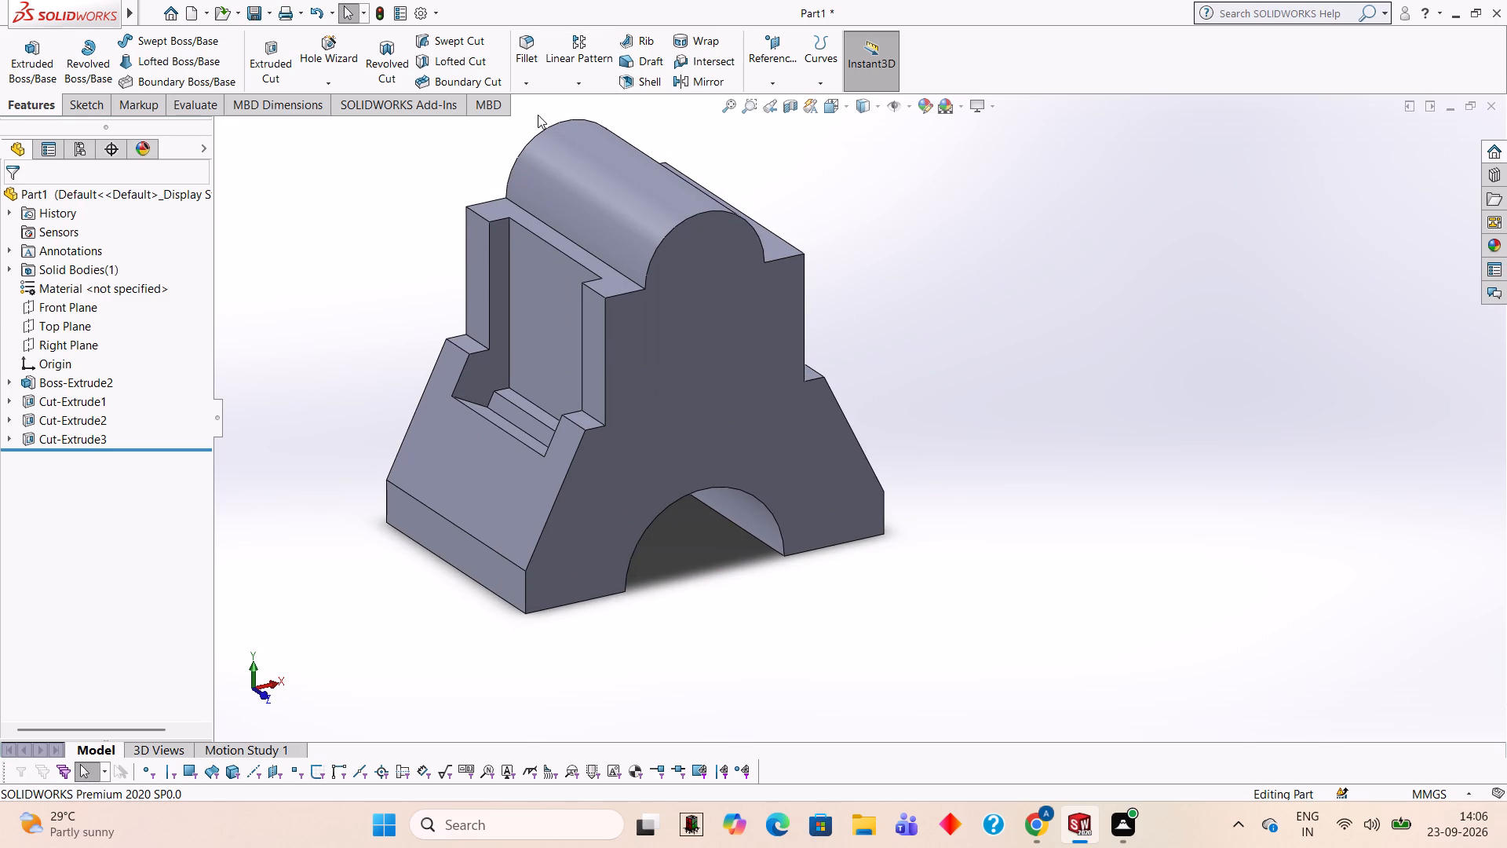
# Examine the corner points of the recess on the ledge and sloped face.
pyautogui.scroll(-1, 539, 115)
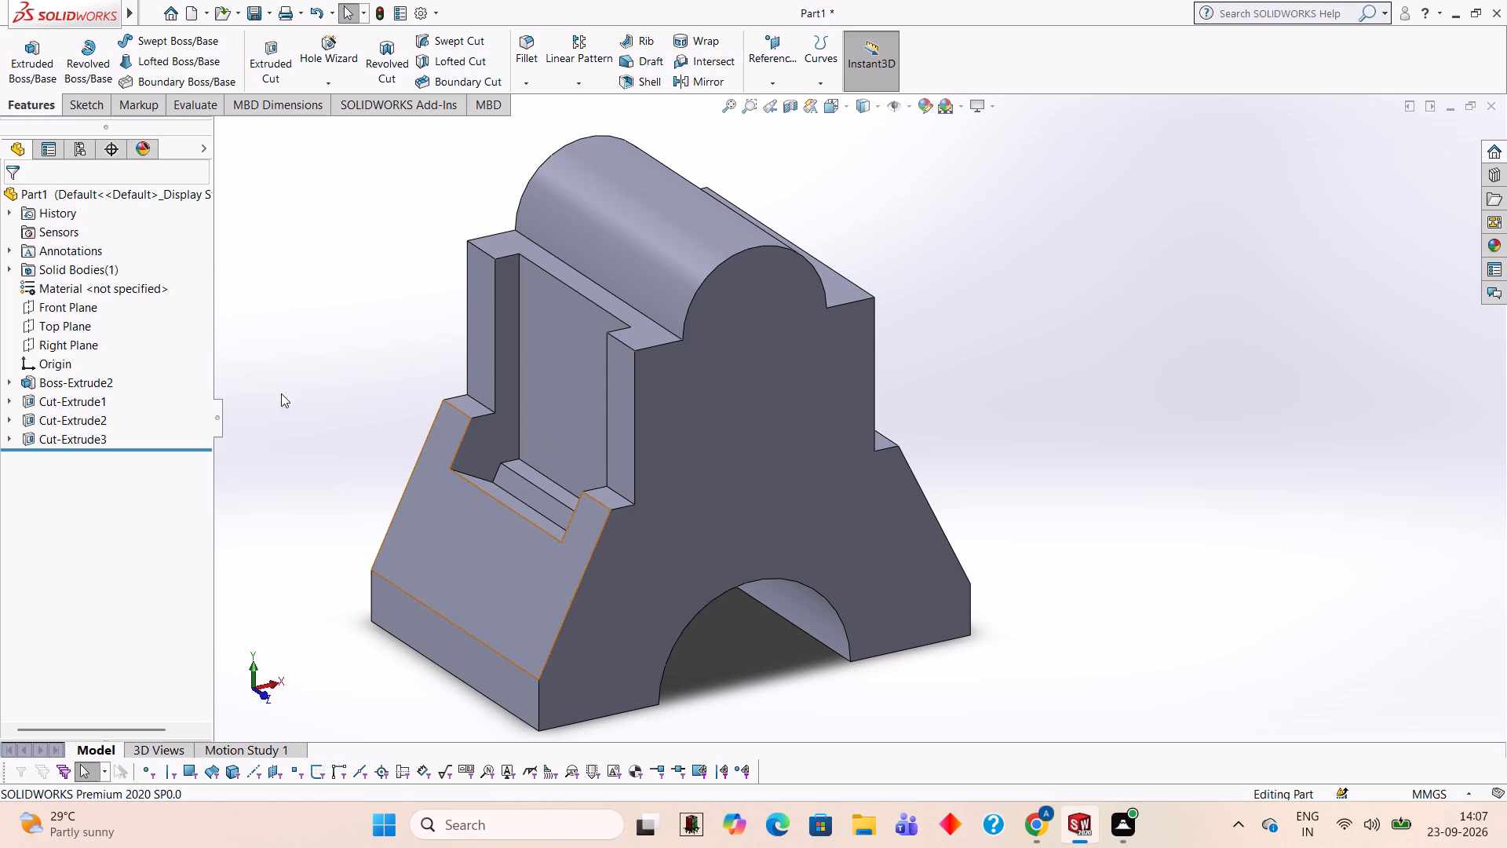
pyautogui.click(73, 102)
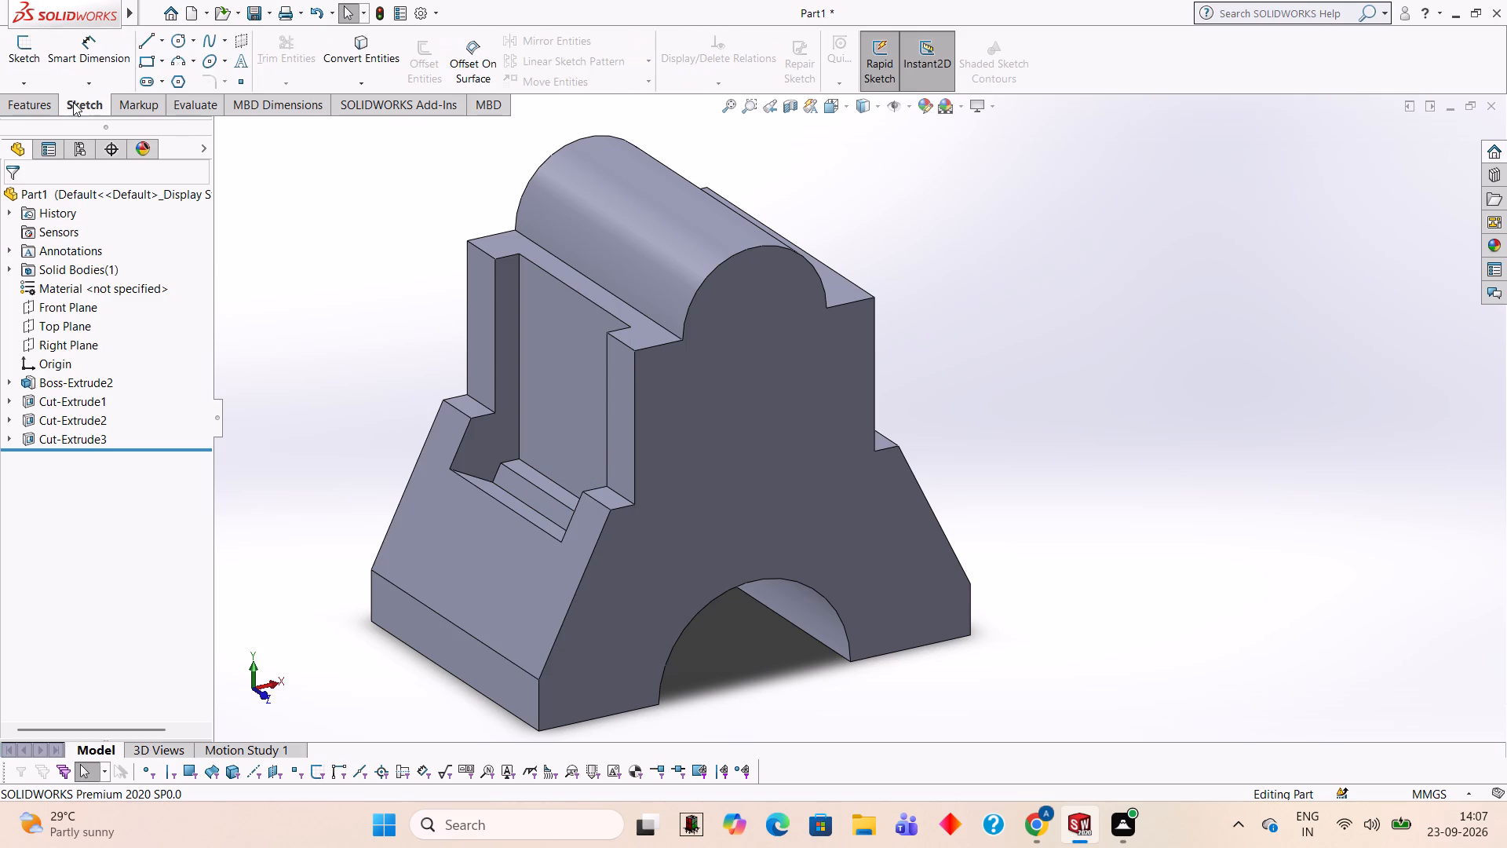
pyautogui.click(520, 459)
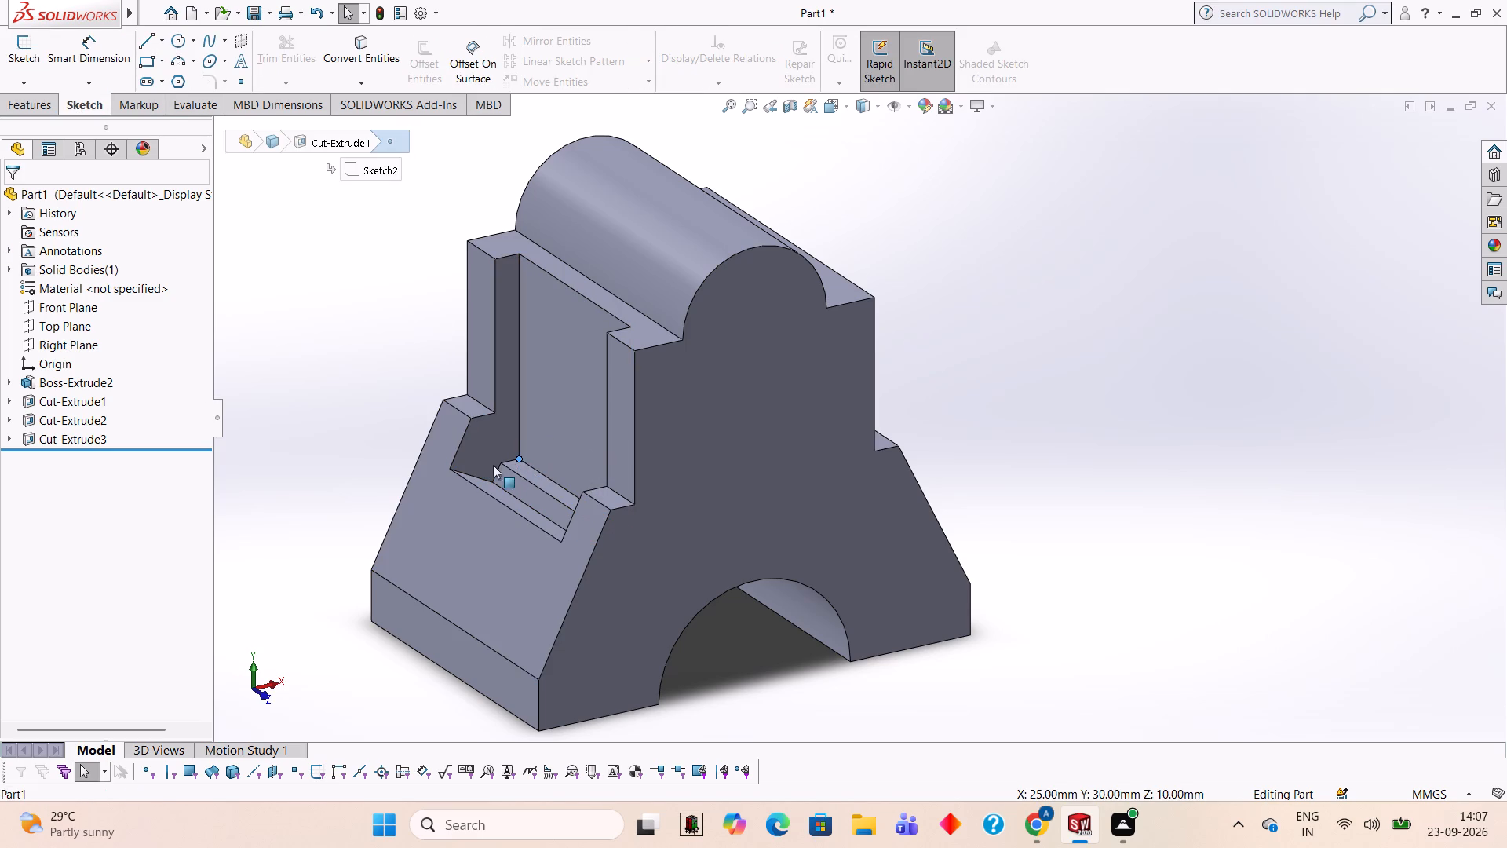
pyautogui.click(448, 467)
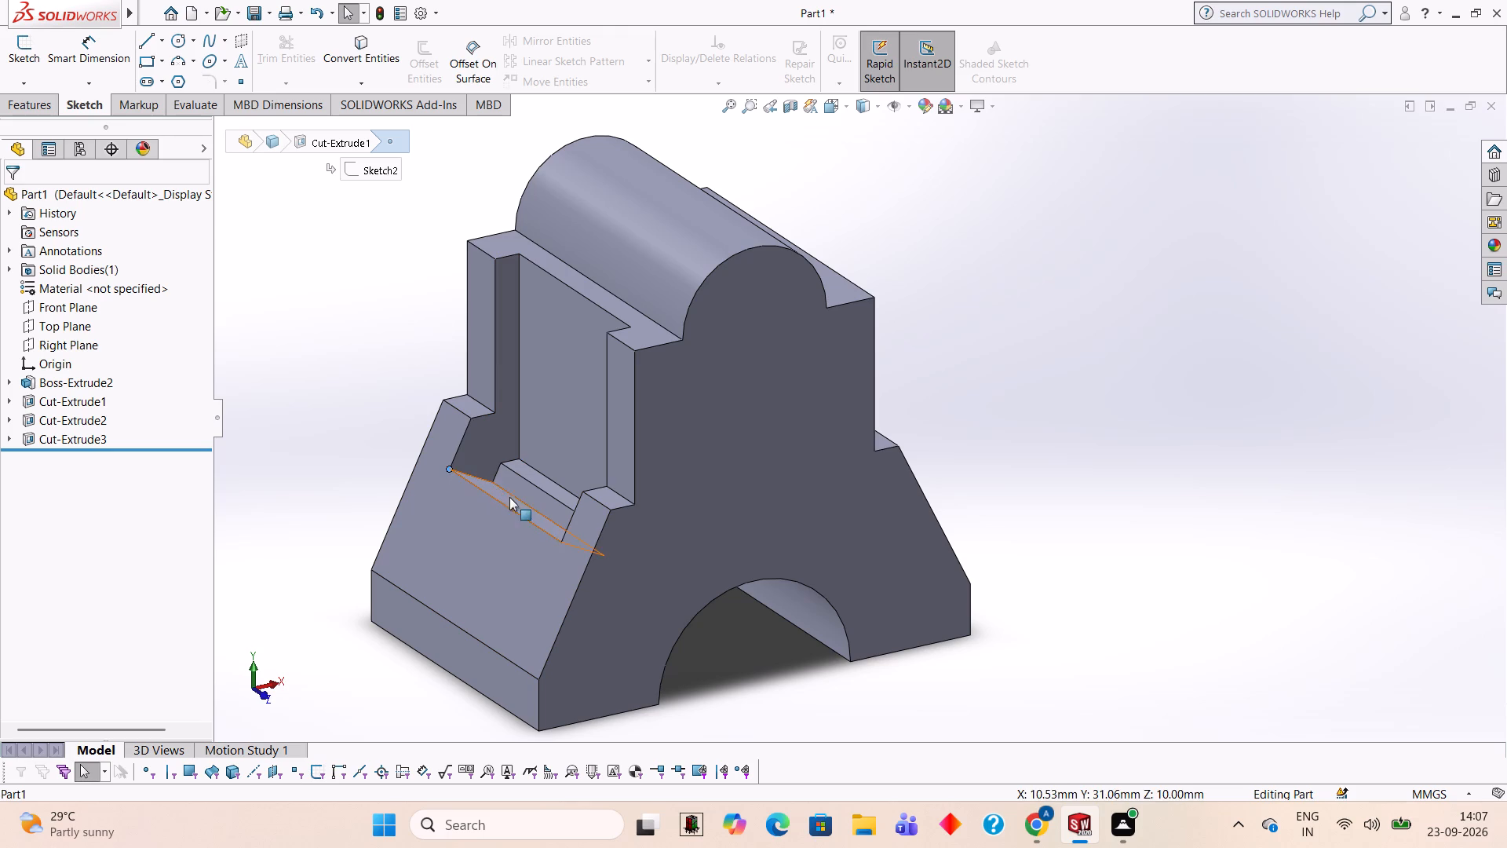
pyautogui.click(562, 540)
pyautogui.moveTo(560, 531); pyautogui.dragTo(569, 529, button='middle')
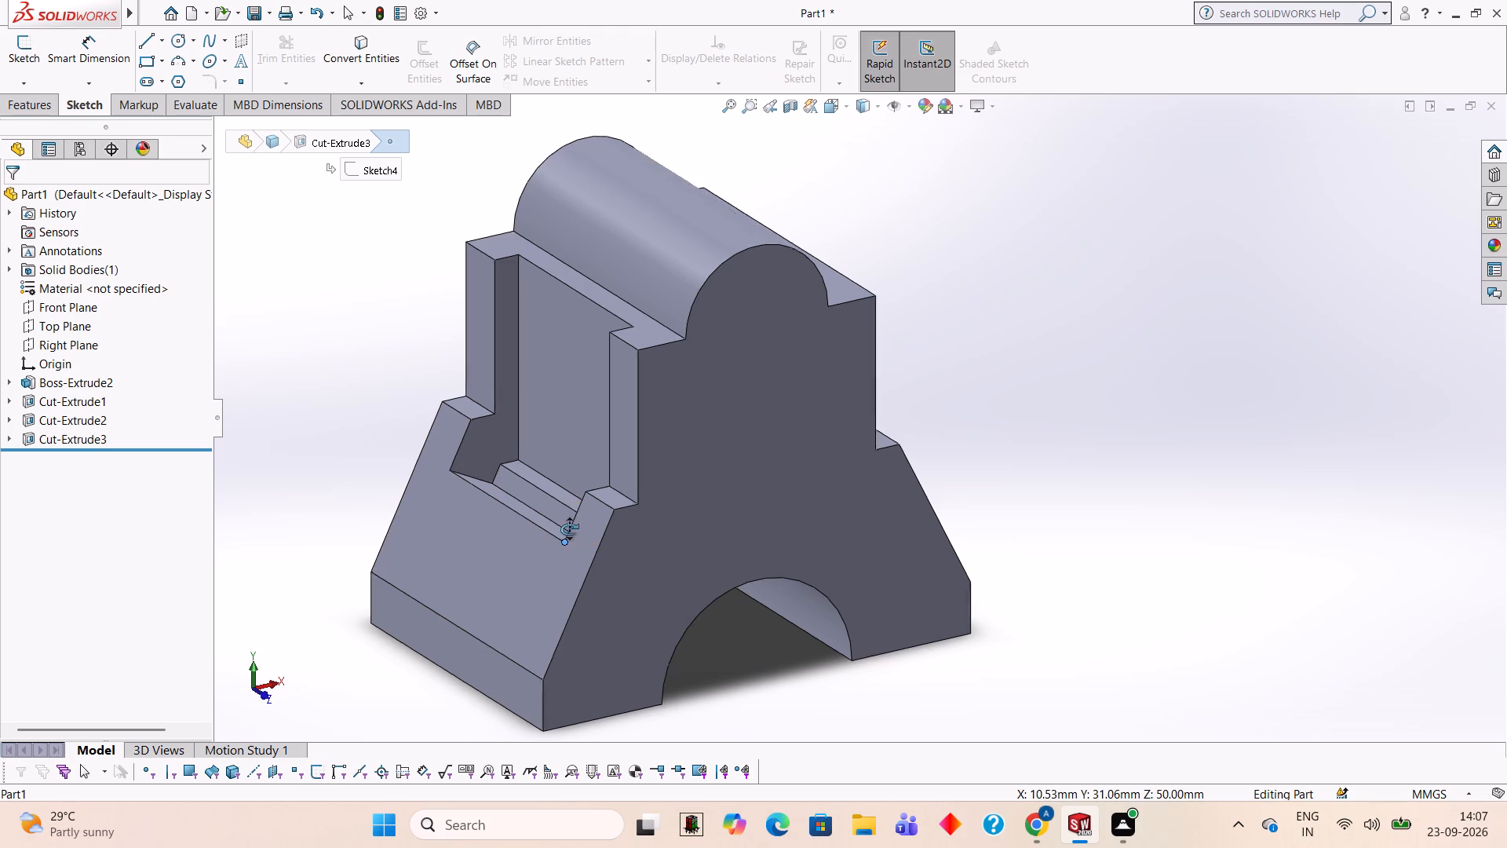
pyautogui.moveTo(569, 529); pyautogui.dragTo(630, 541, button='middle')
pyautogui.moveTo(694, 513); pyautogui.dragTo(742, 514, button='middle')
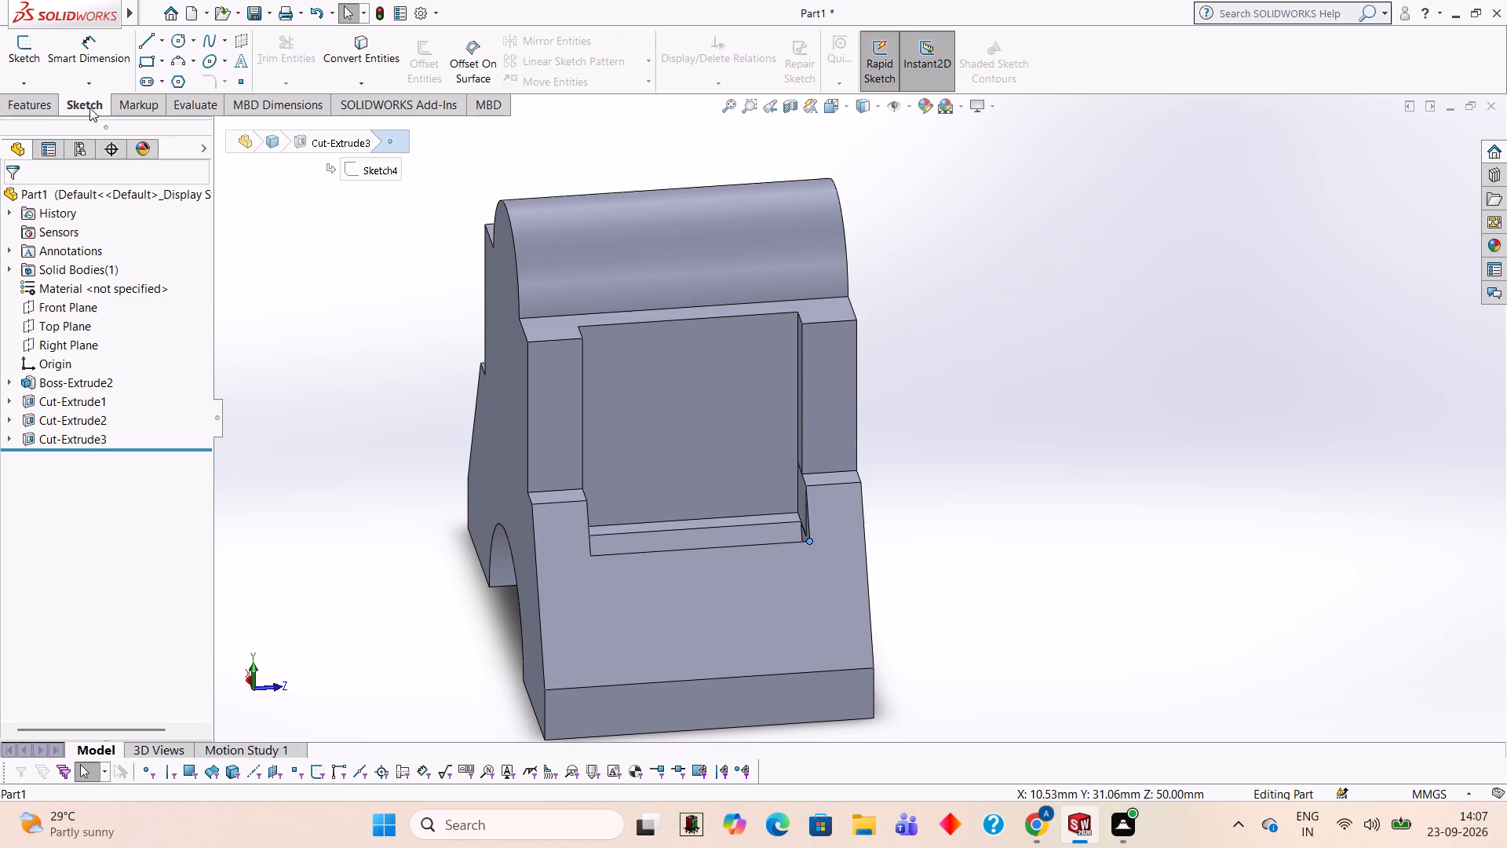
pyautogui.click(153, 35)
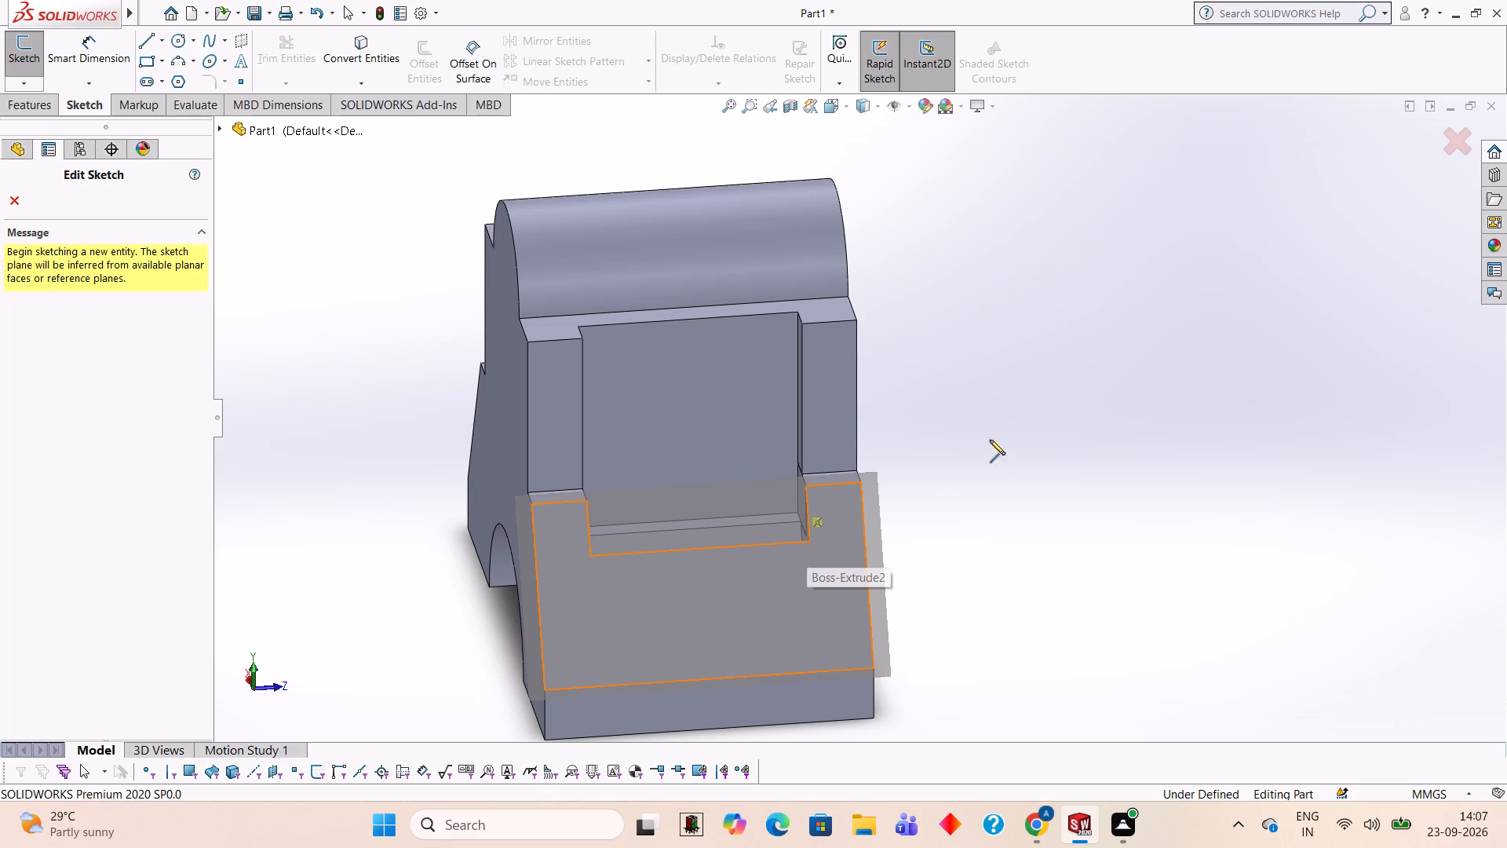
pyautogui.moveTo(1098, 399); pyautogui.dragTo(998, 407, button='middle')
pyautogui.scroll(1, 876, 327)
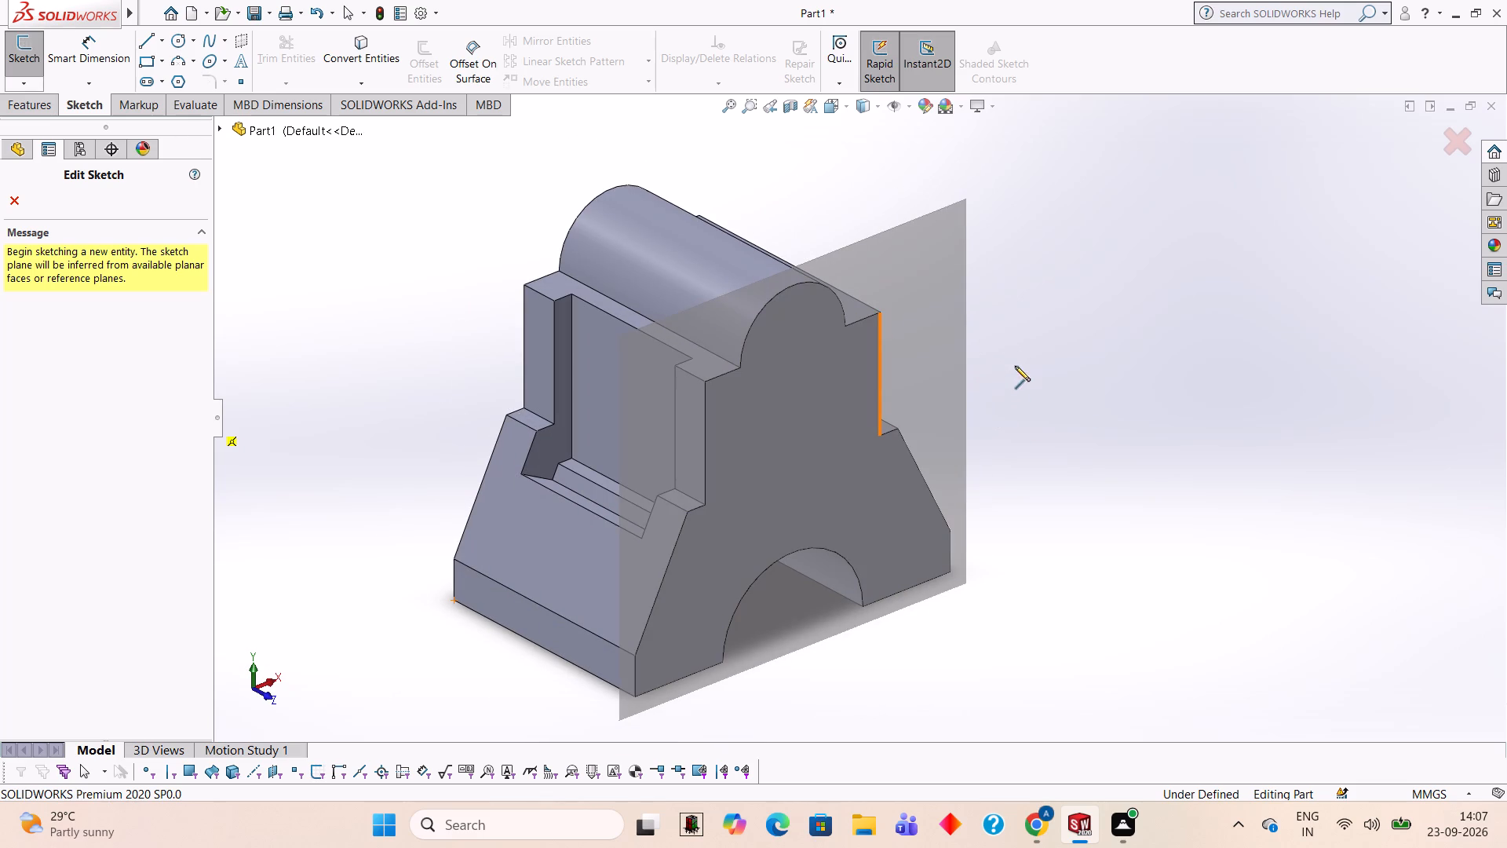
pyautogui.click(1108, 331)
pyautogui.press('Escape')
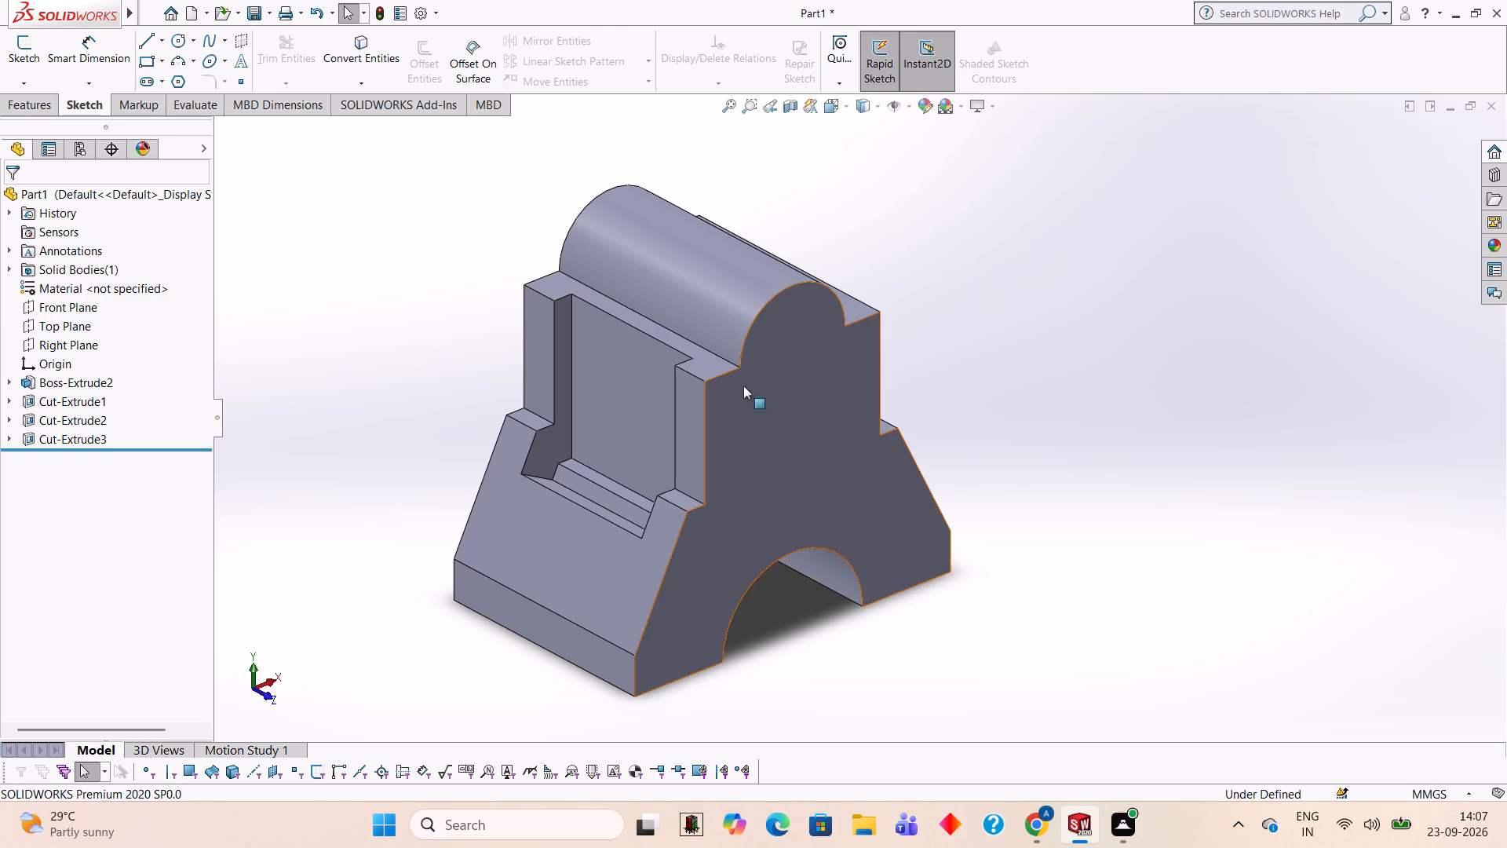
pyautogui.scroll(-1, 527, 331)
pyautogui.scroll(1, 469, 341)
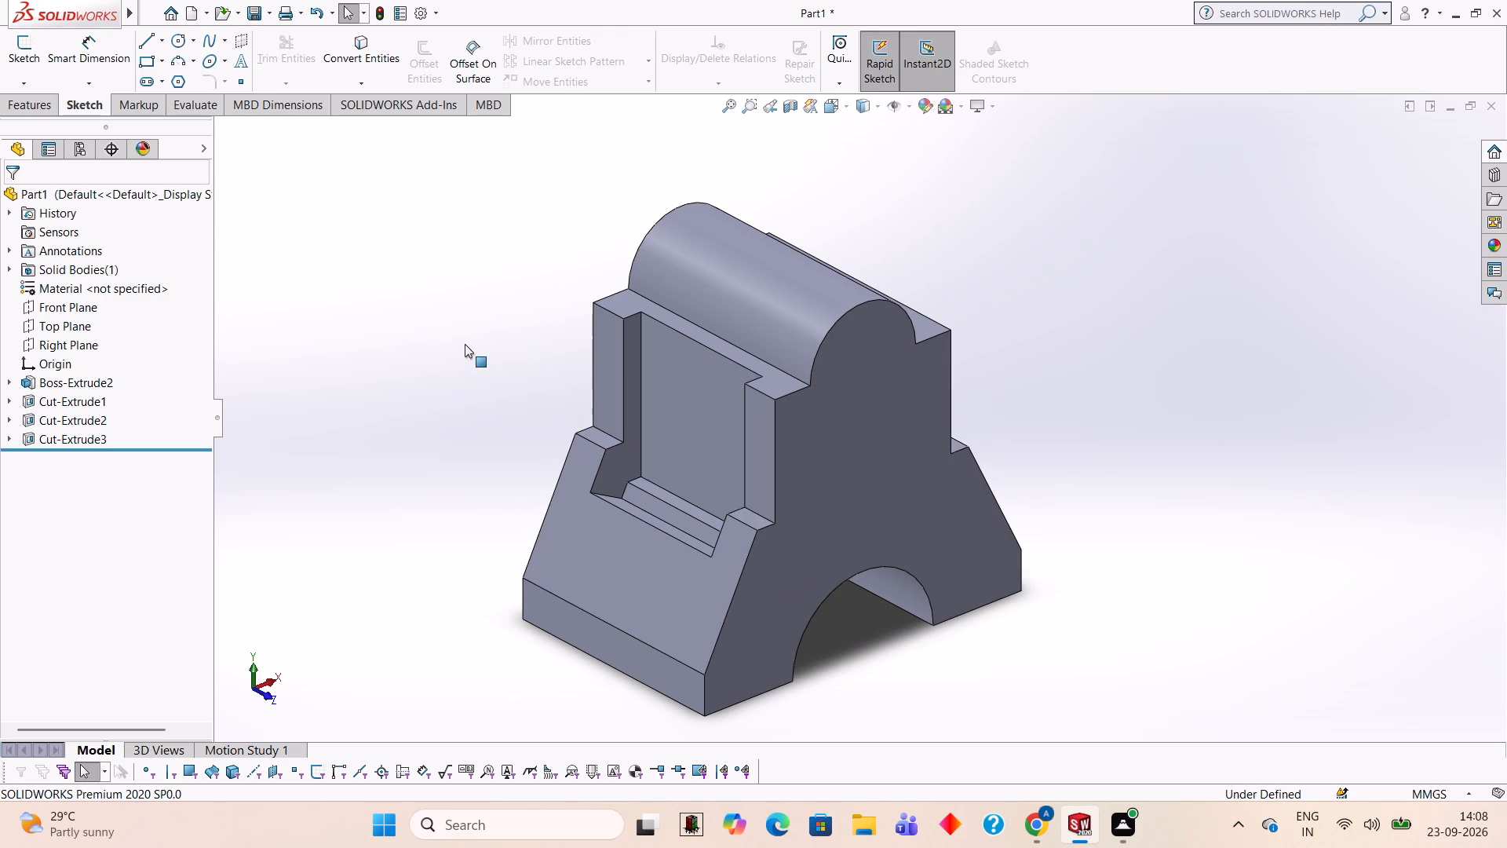
# Undo the sloped-face cut, its sketch and the ledge cut, back to the open ledge rectangle sketch.
pyautogui.hotkey('ctrl', 'z')
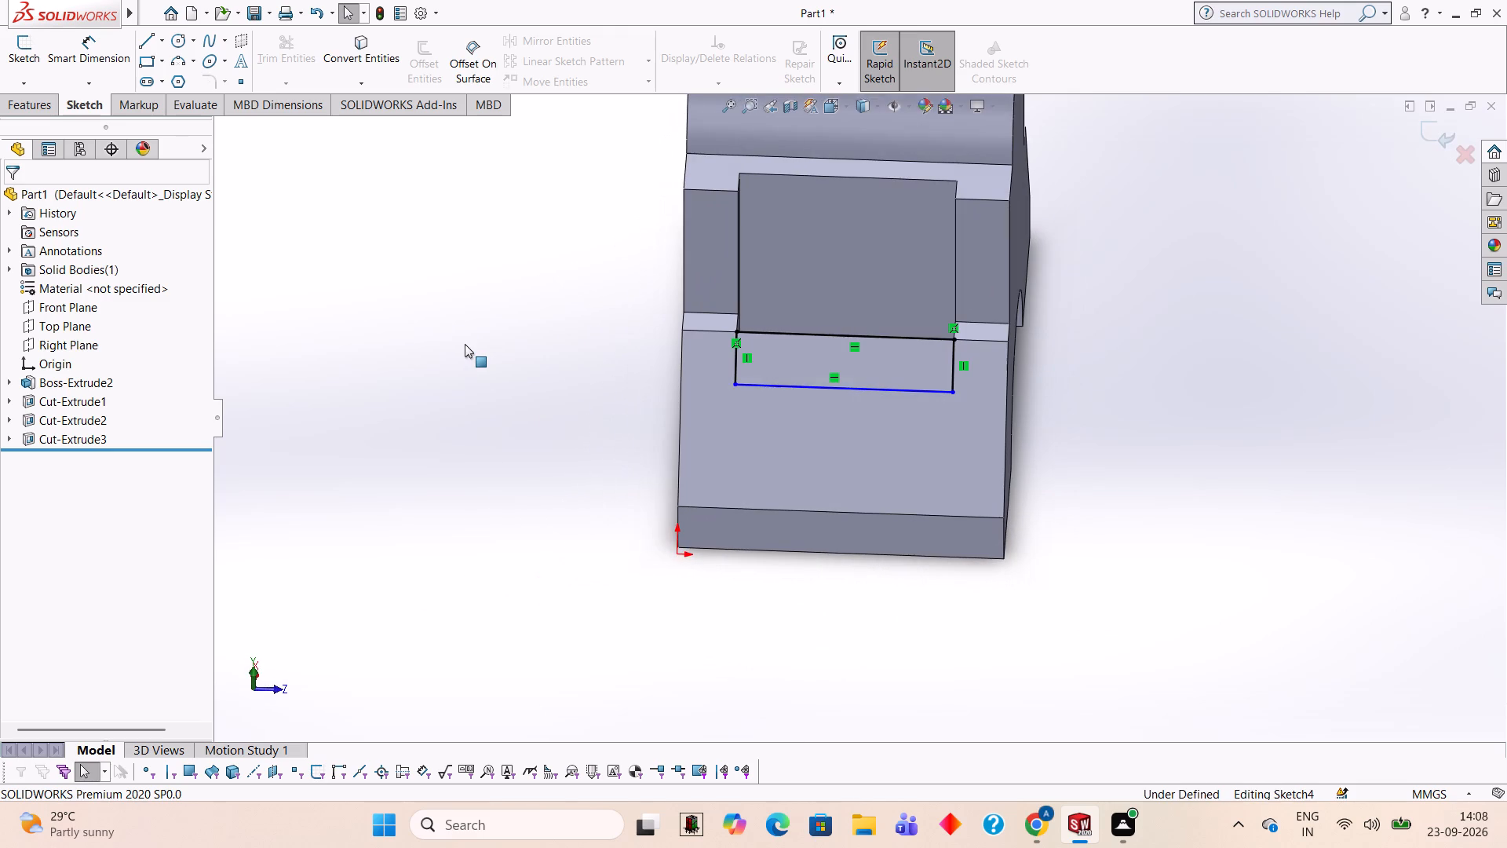
pyautogui.hotkey('ctrl', 'z')
pyautogui.hotkey('ctrl', 'z')
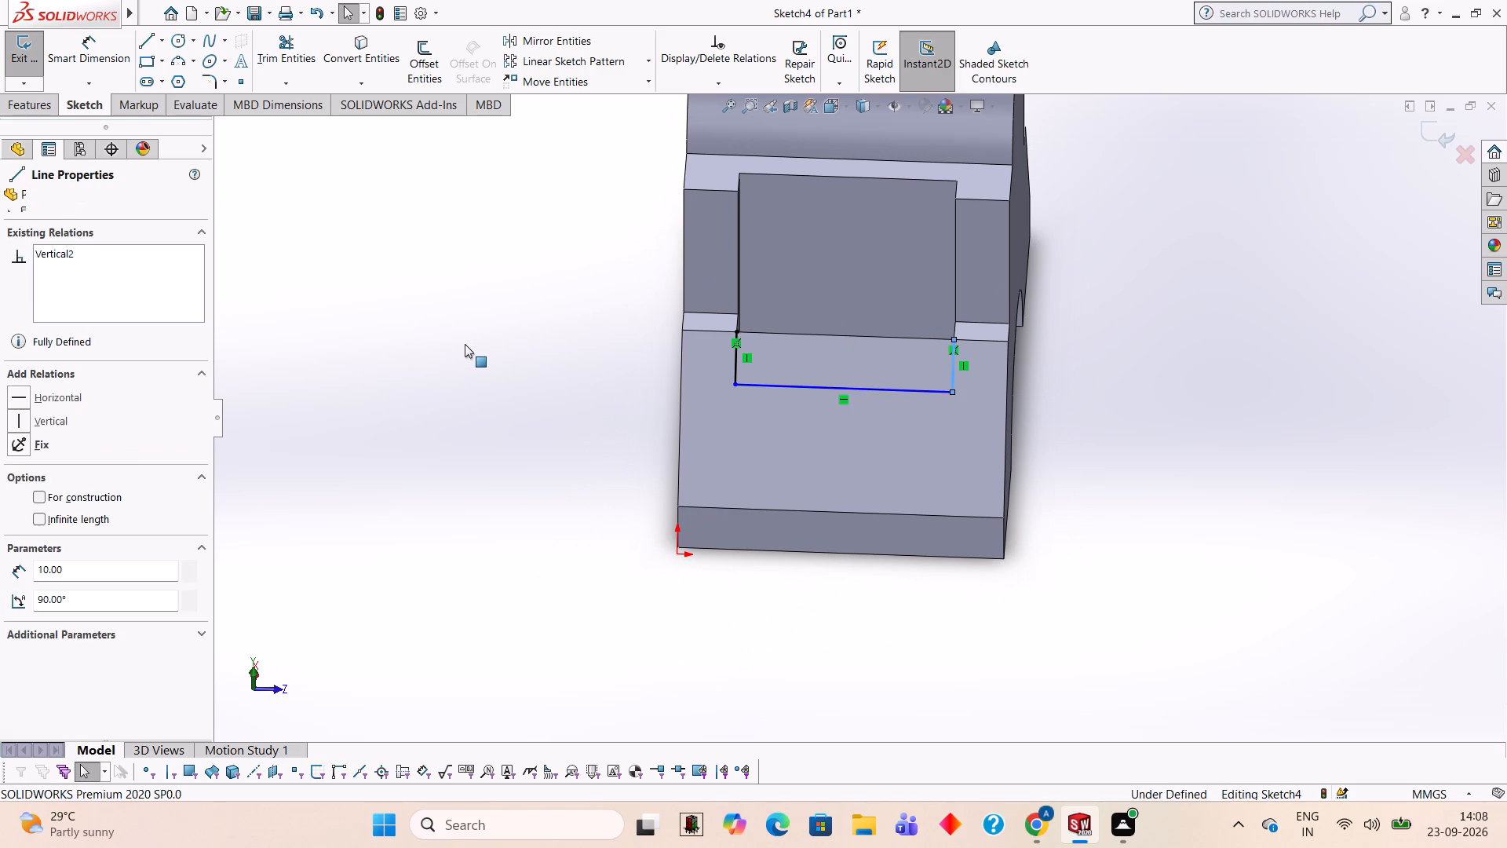
pyautogui.hotkey('ctrl', 'z')
pyautogui.hotkey('ctrl', 'z')
pyautogui.hotkey('ctrl', 'z')
pyautogui.hotkey('ctrl', 'z')
pyautogui.hotkey('ctrl', 'z')
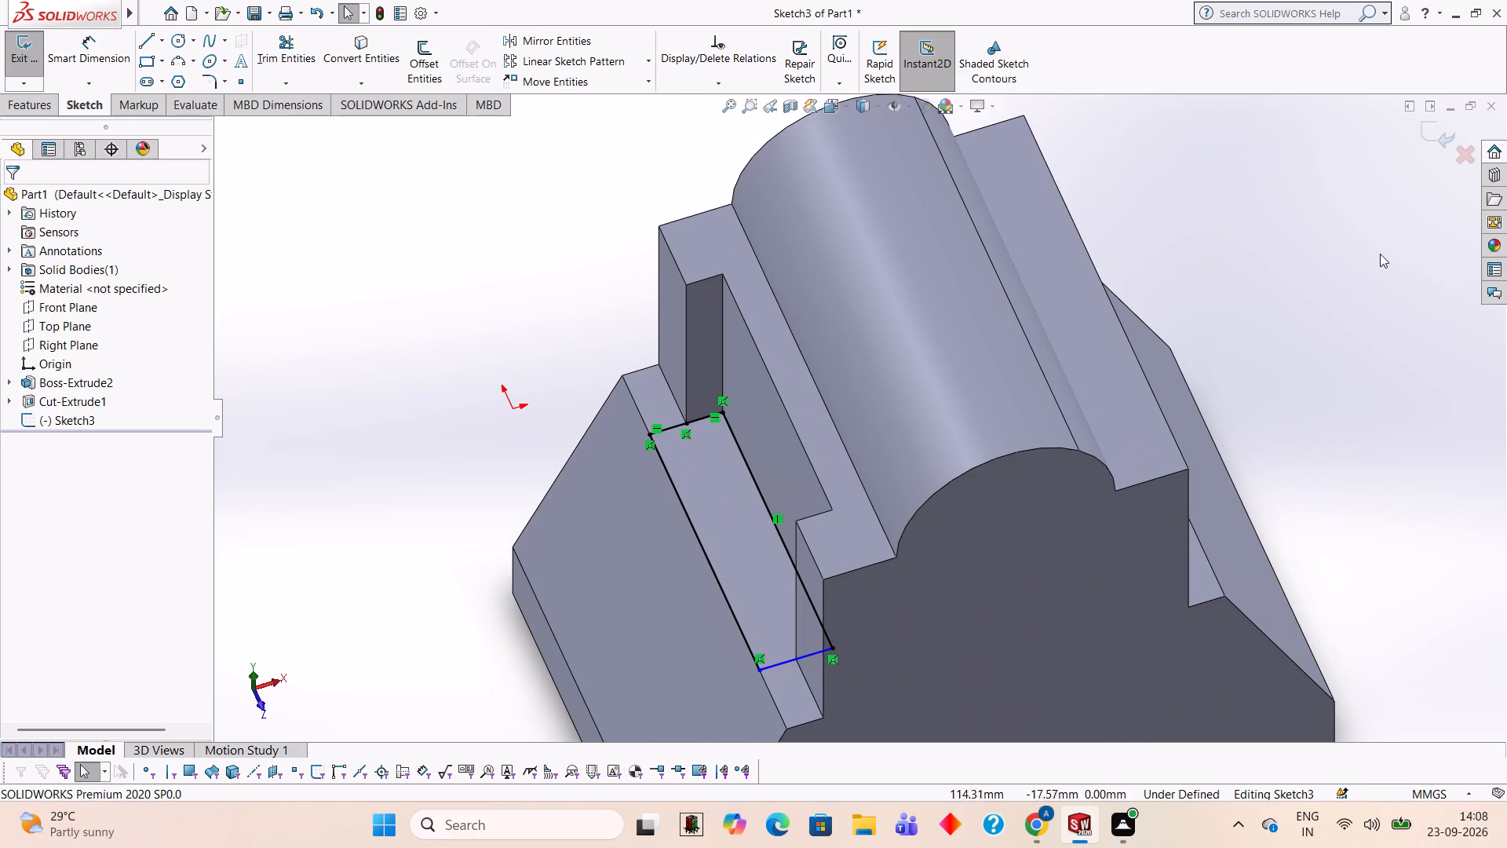
# Examine the ledge rectangle sketch against the upper recess and the sloped face.
pyautogui.click(1369, 249)
pyautogui.moveTo(1344, 250); pyautogui.dragTo(1338, 174, button='middle')
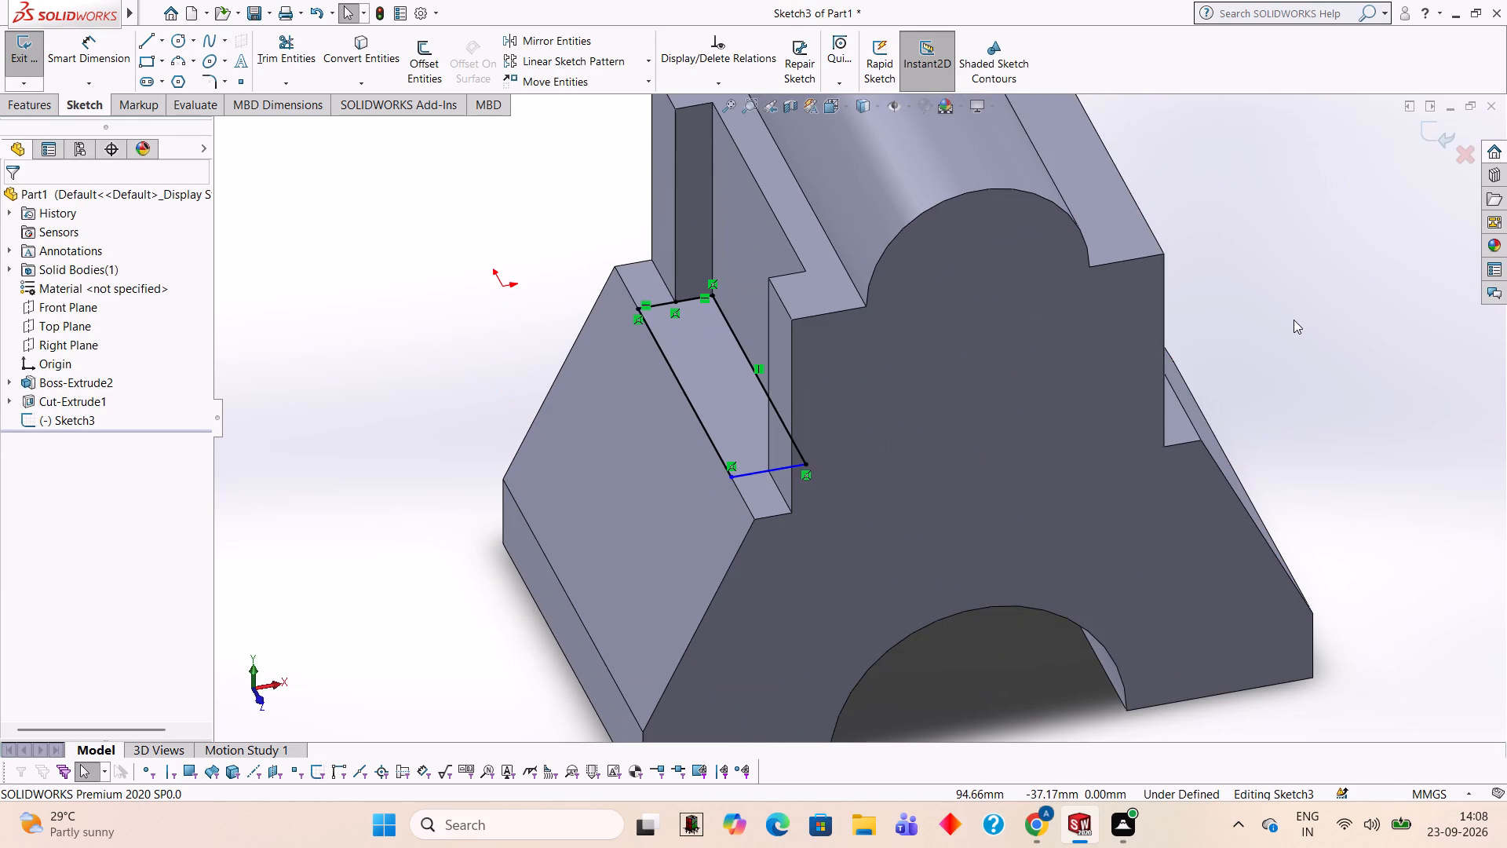
pyautogui.click(1324, 400)
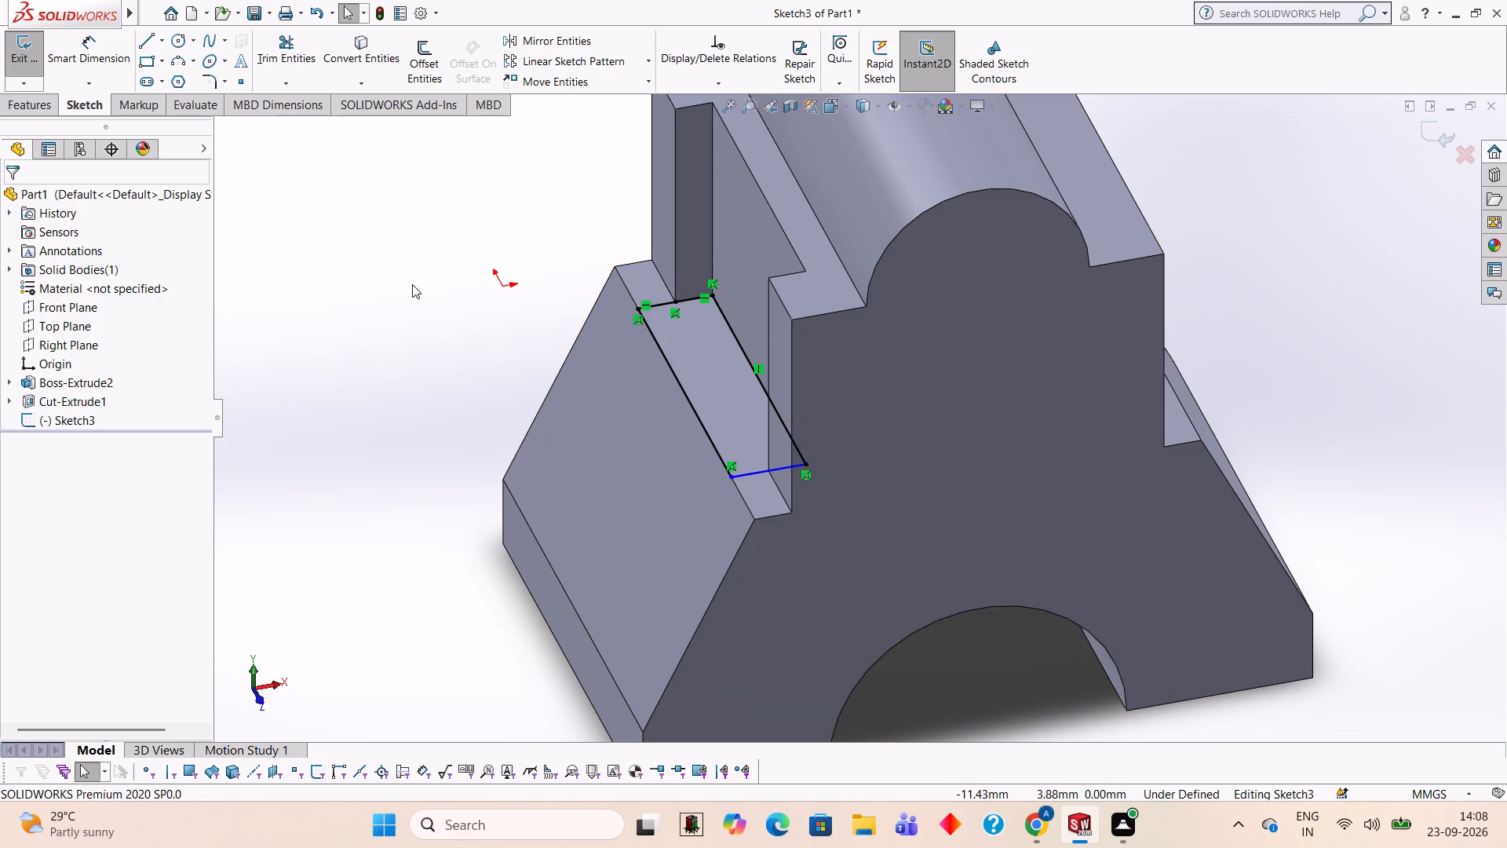
pyautogui.moveTo(417, 284); pyautogui.dragTo(445, 295, button='middle')
pyautogui.scroll(2, 491, 267)
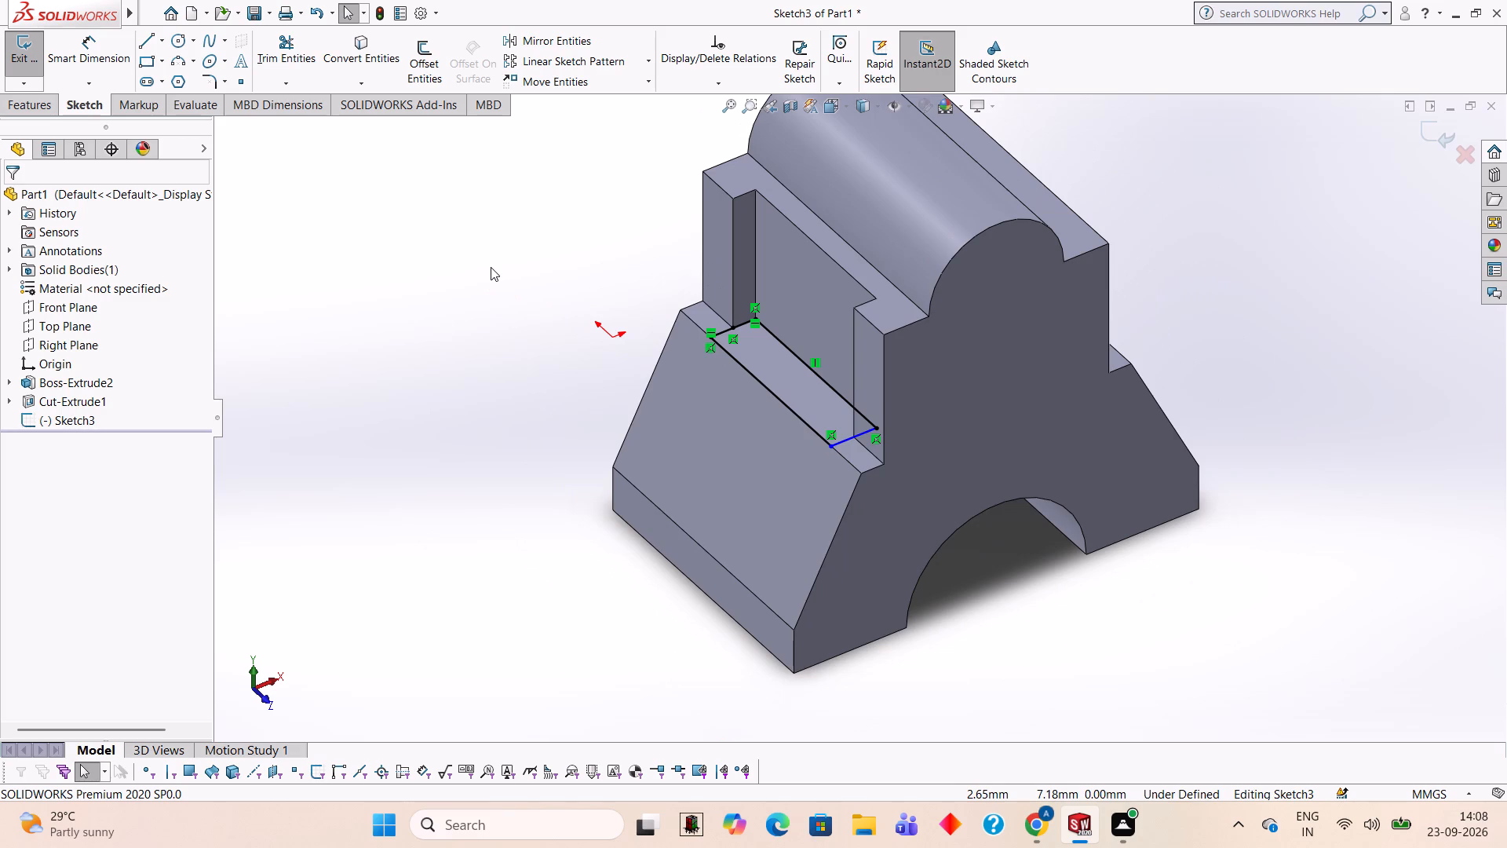
pyautogui.scroll(2, 1091, 186)
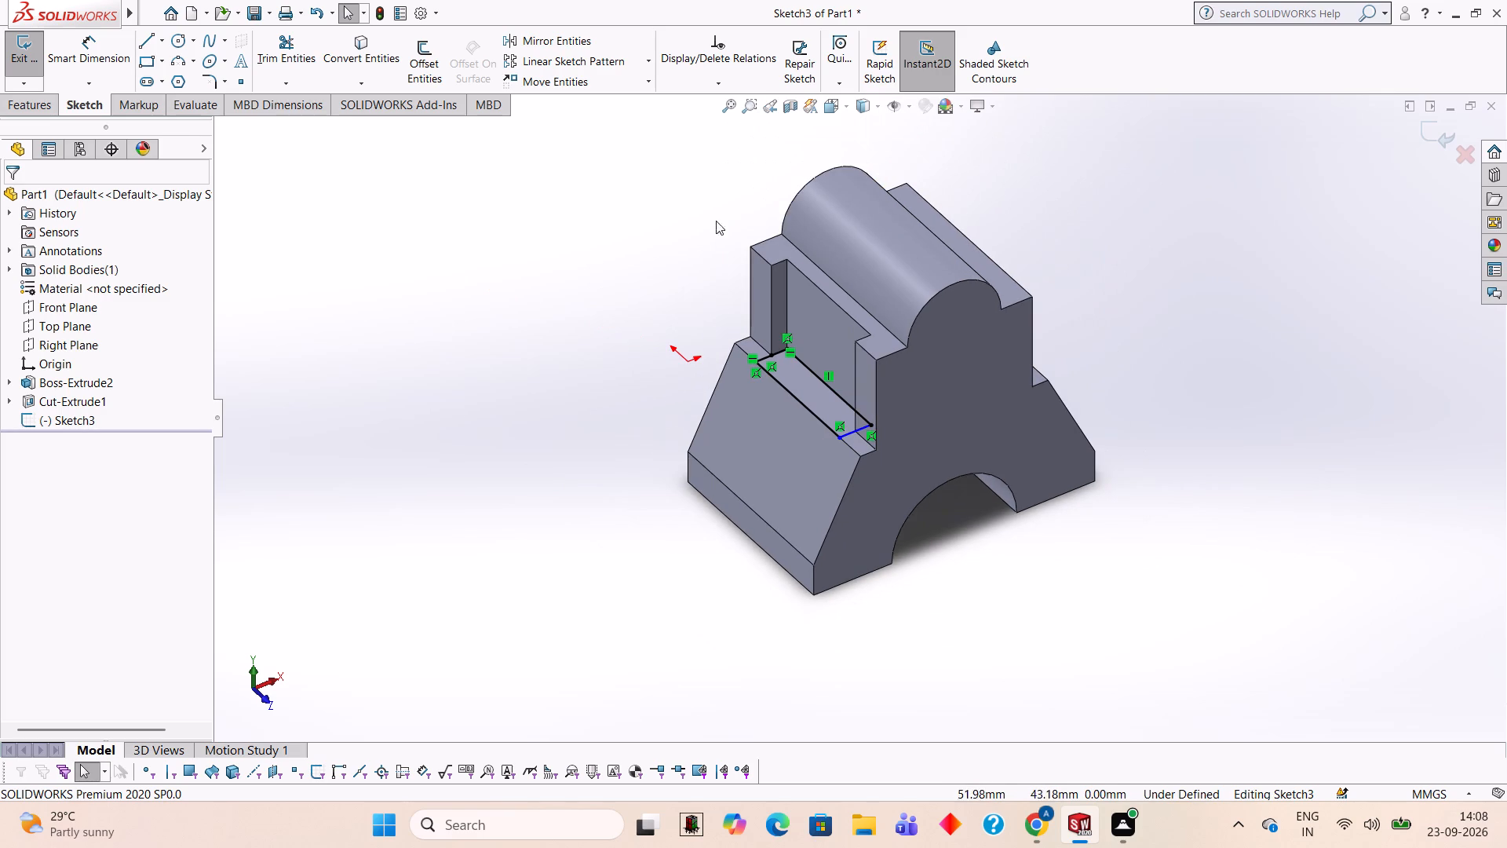
pyautogui.moveTo(634, 262); pyautogui.dragTo(662, 269, button='middle')
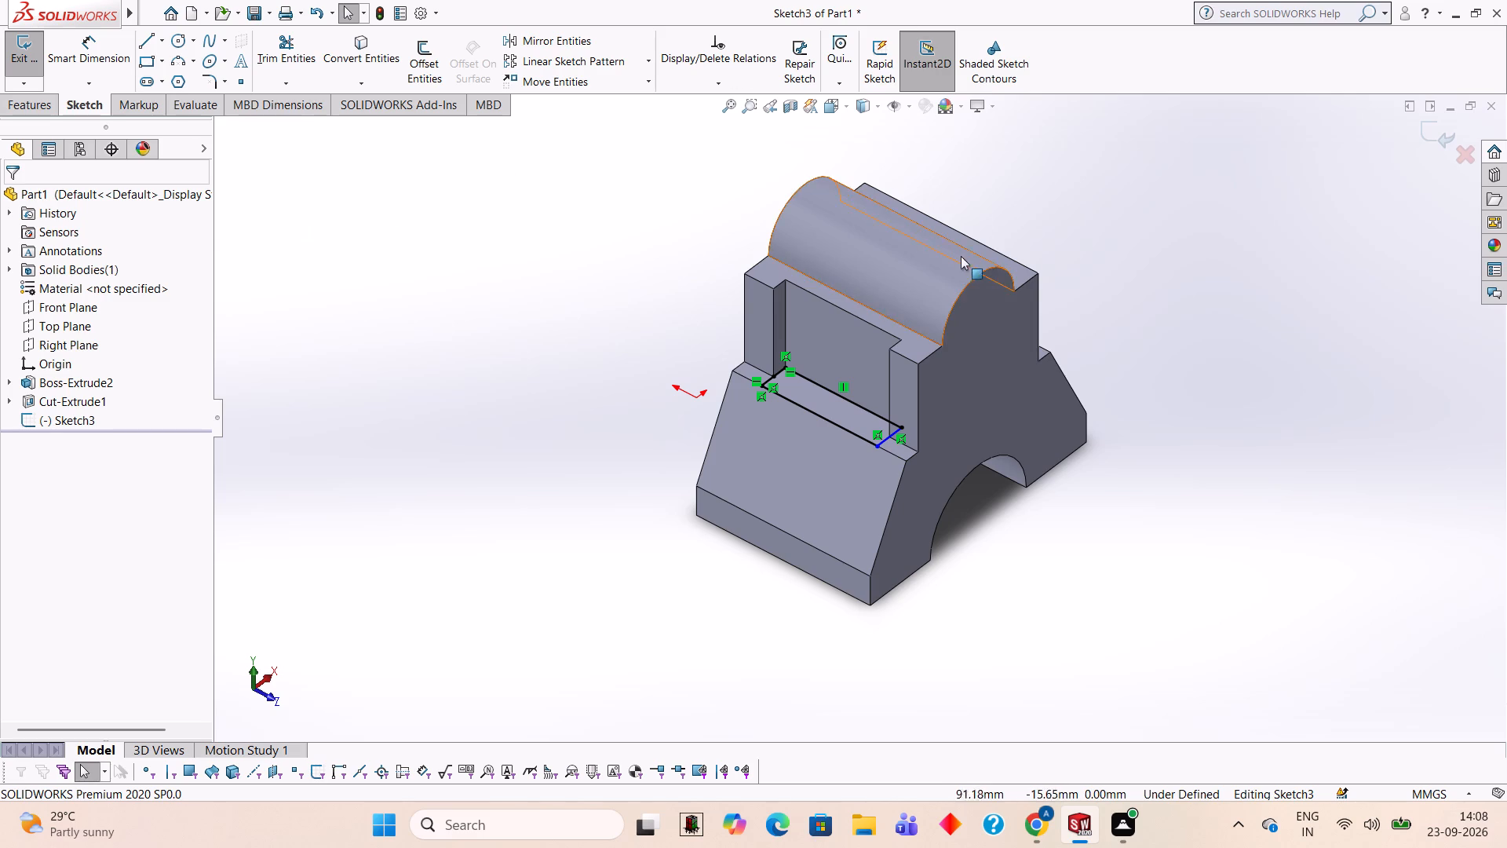
pyautogui.scroll(1, 893, 187)
pyautogui.scroll(-1, 869, 185)
pyautogui.scroll(-1, 659, 244)
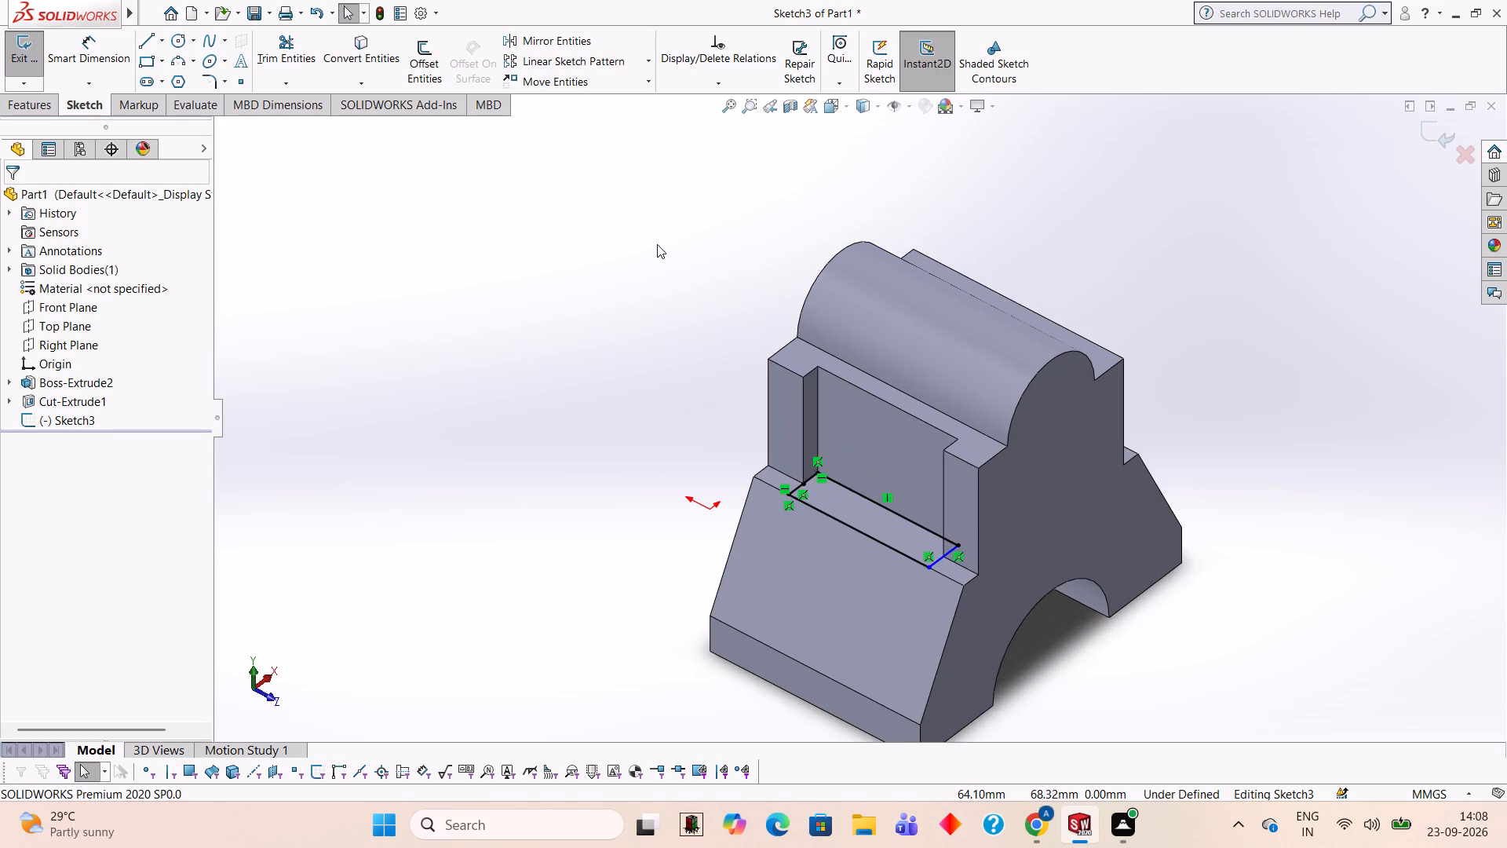
pyautogui.moveTo(657, 244); pyautogui.dragTo(691, 243, button='middle')
pyautogui.scroll(2, 629, 291)
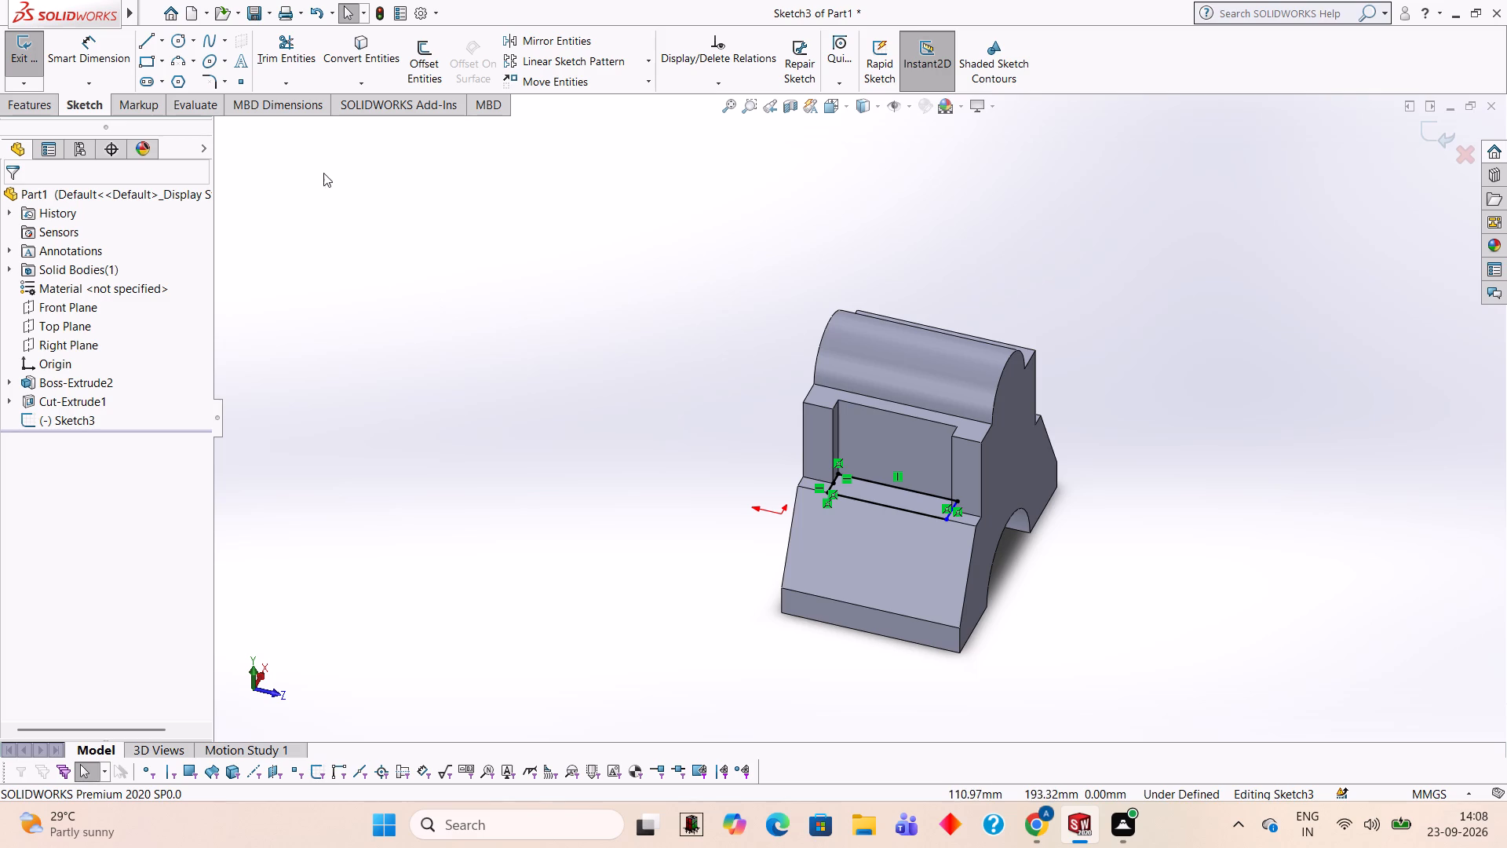
# Extend the ledge sketch outward over the slope with 10 mm, 40 mm and closing lines joined to the rectangle's outer corners.
pyautogui.click(141, 45)
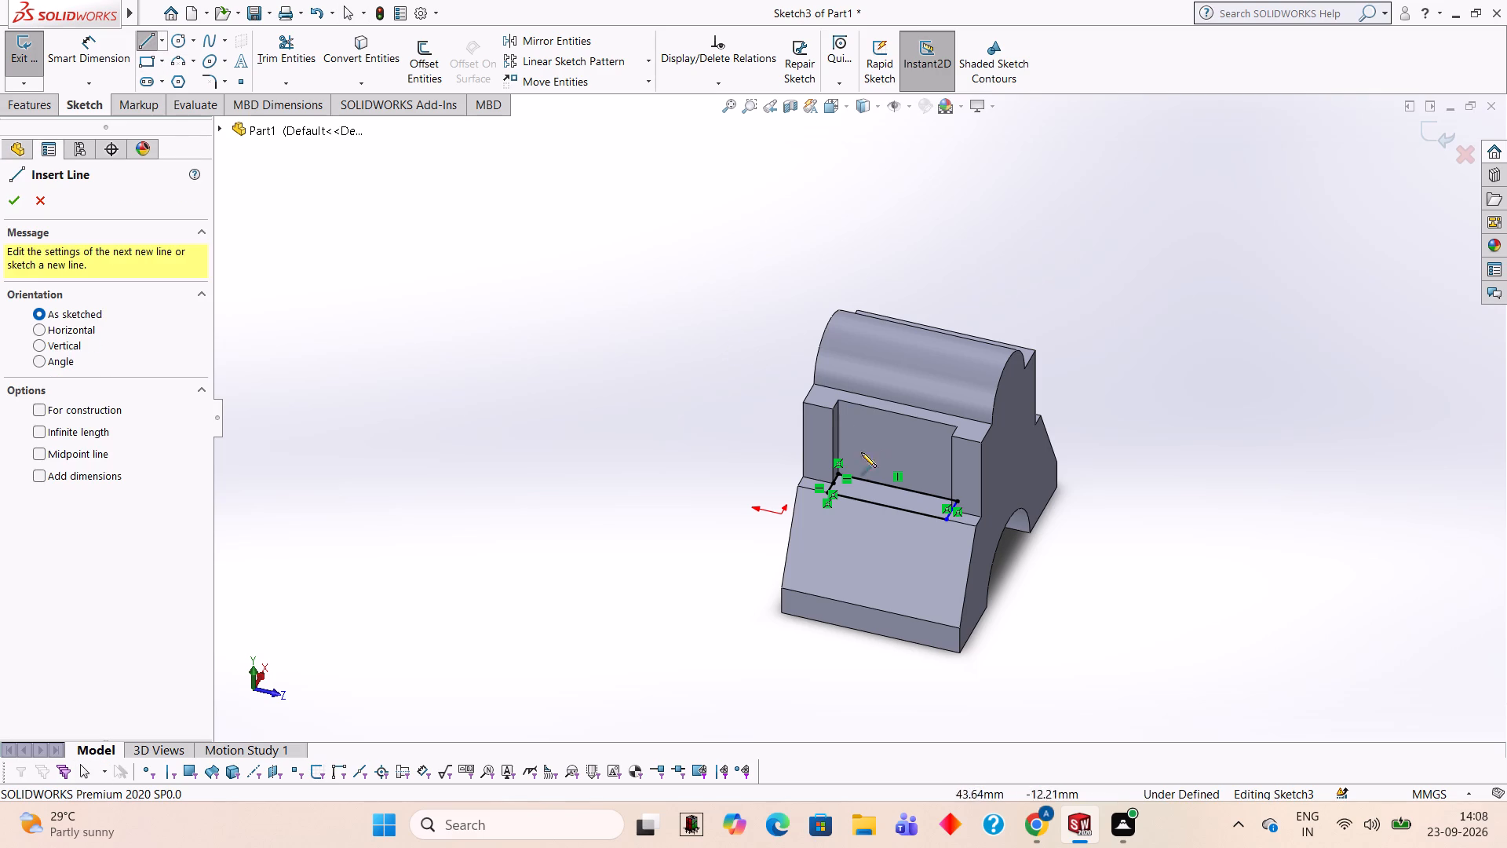
pyautogui.click(826, 493)
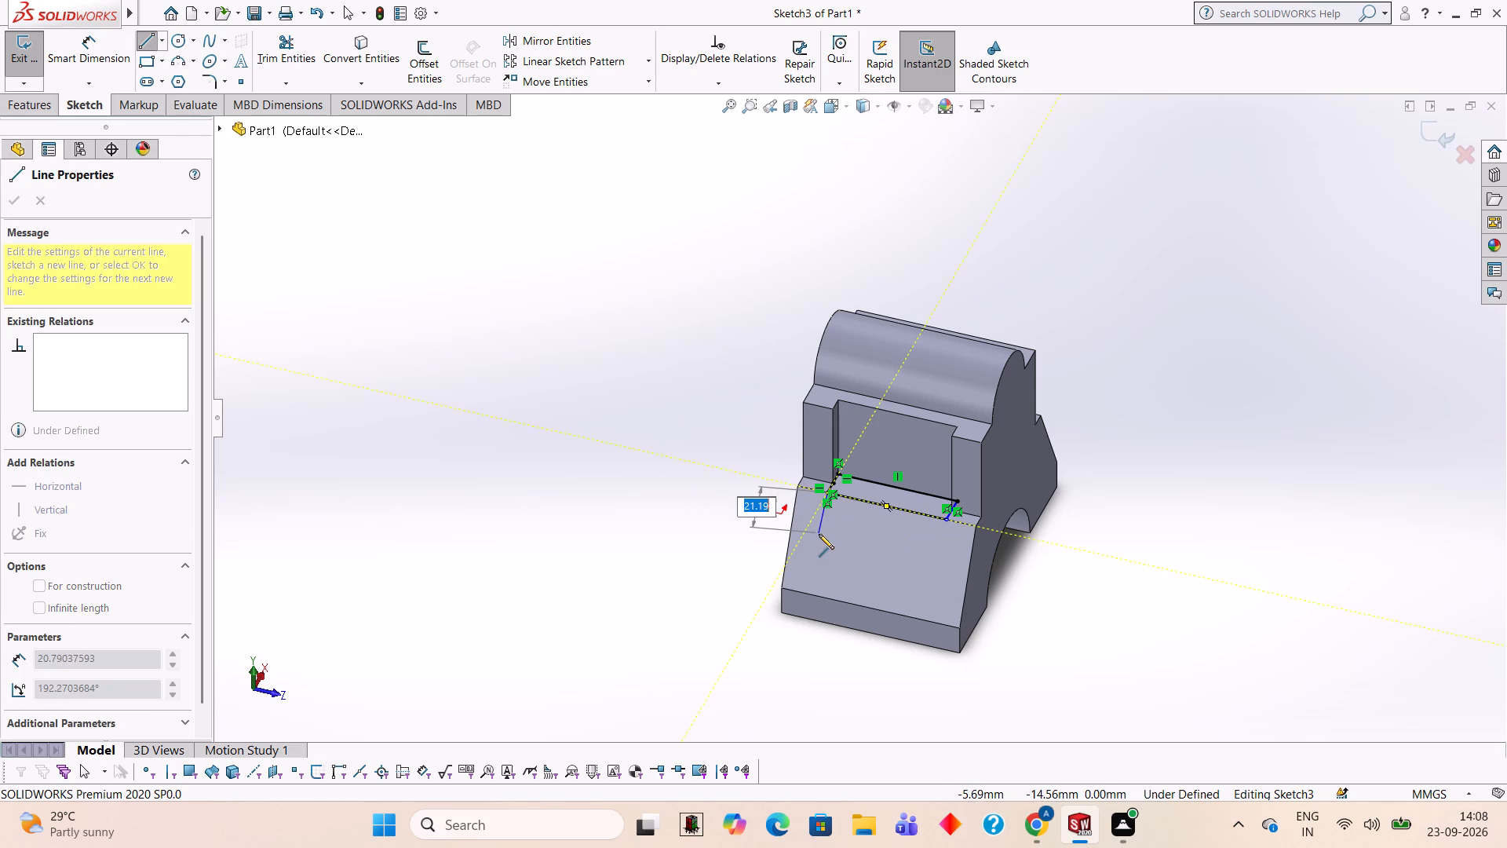
pyautogui.moveTo(819, 534); pyautogui.dragTo(852, 539, button='middle')
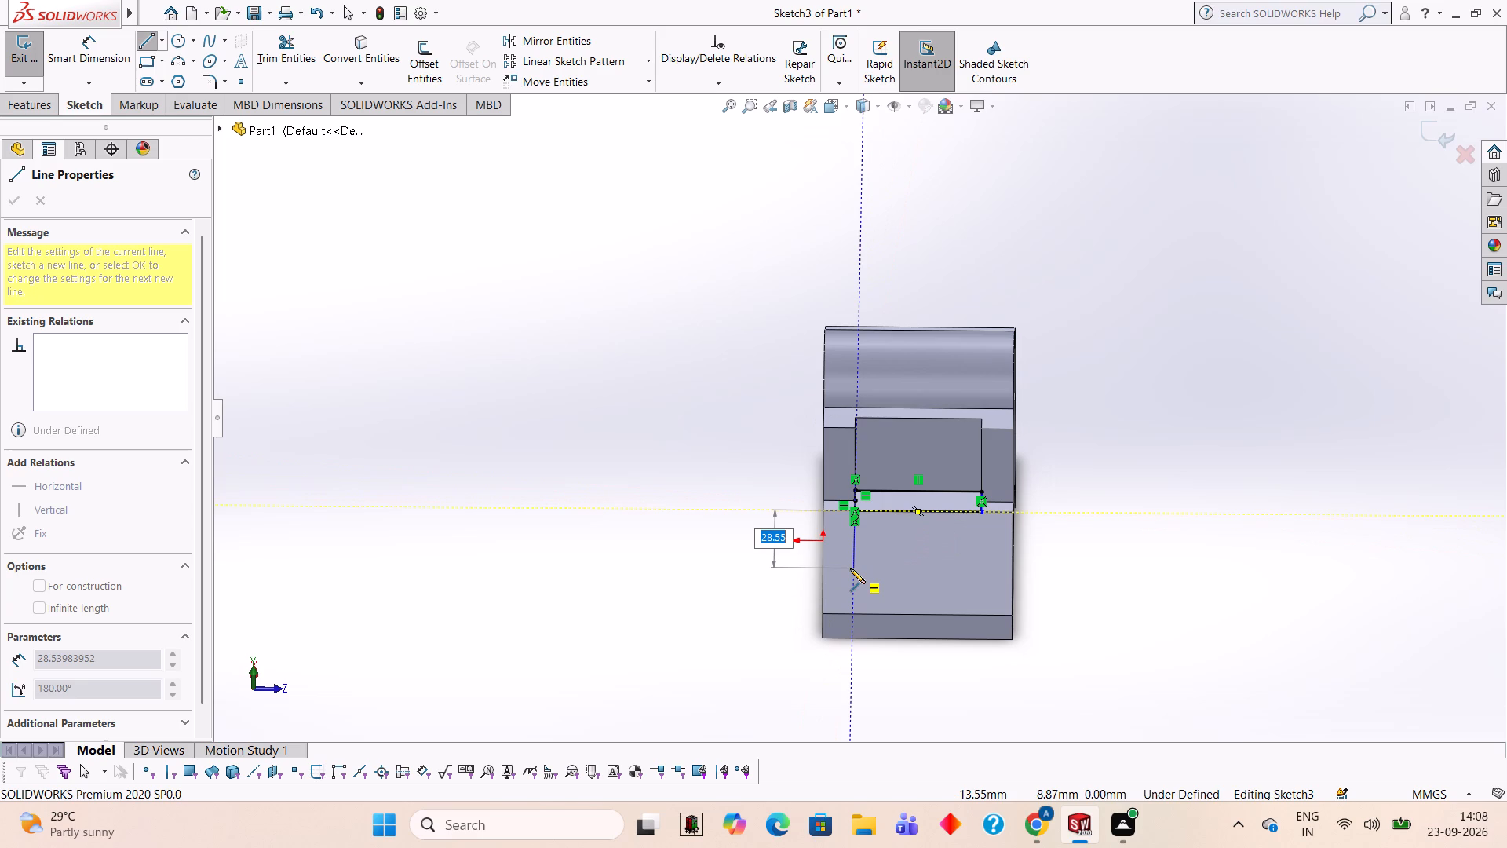
pyautogui.write('10')
pyautogui.press('Return')
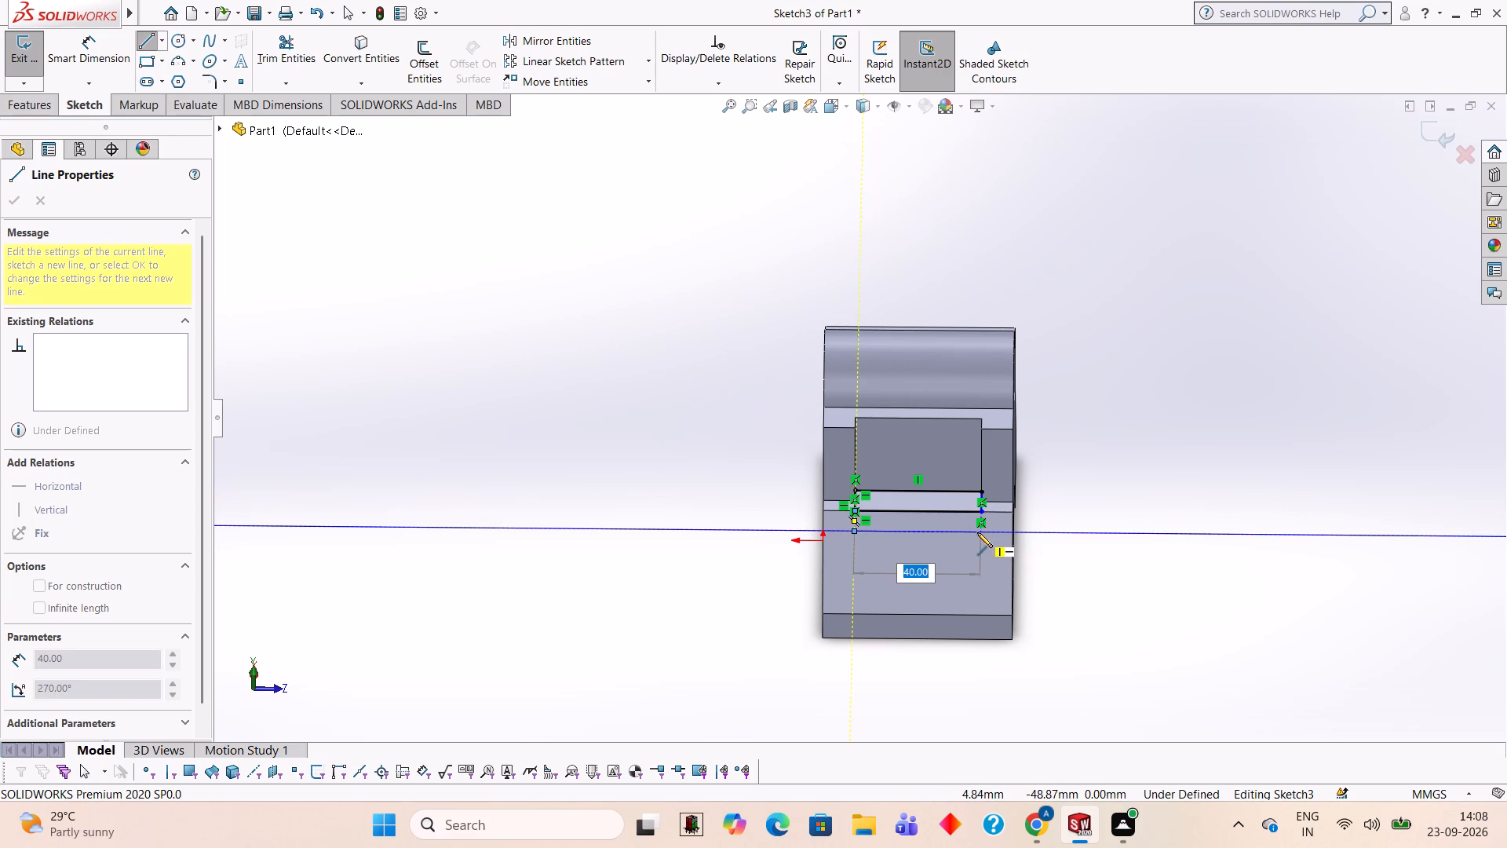
pyautogui.press('1')
pyautogui.press('BackSpace')
pyautogui.write('40')
pyautogui.press('Return')
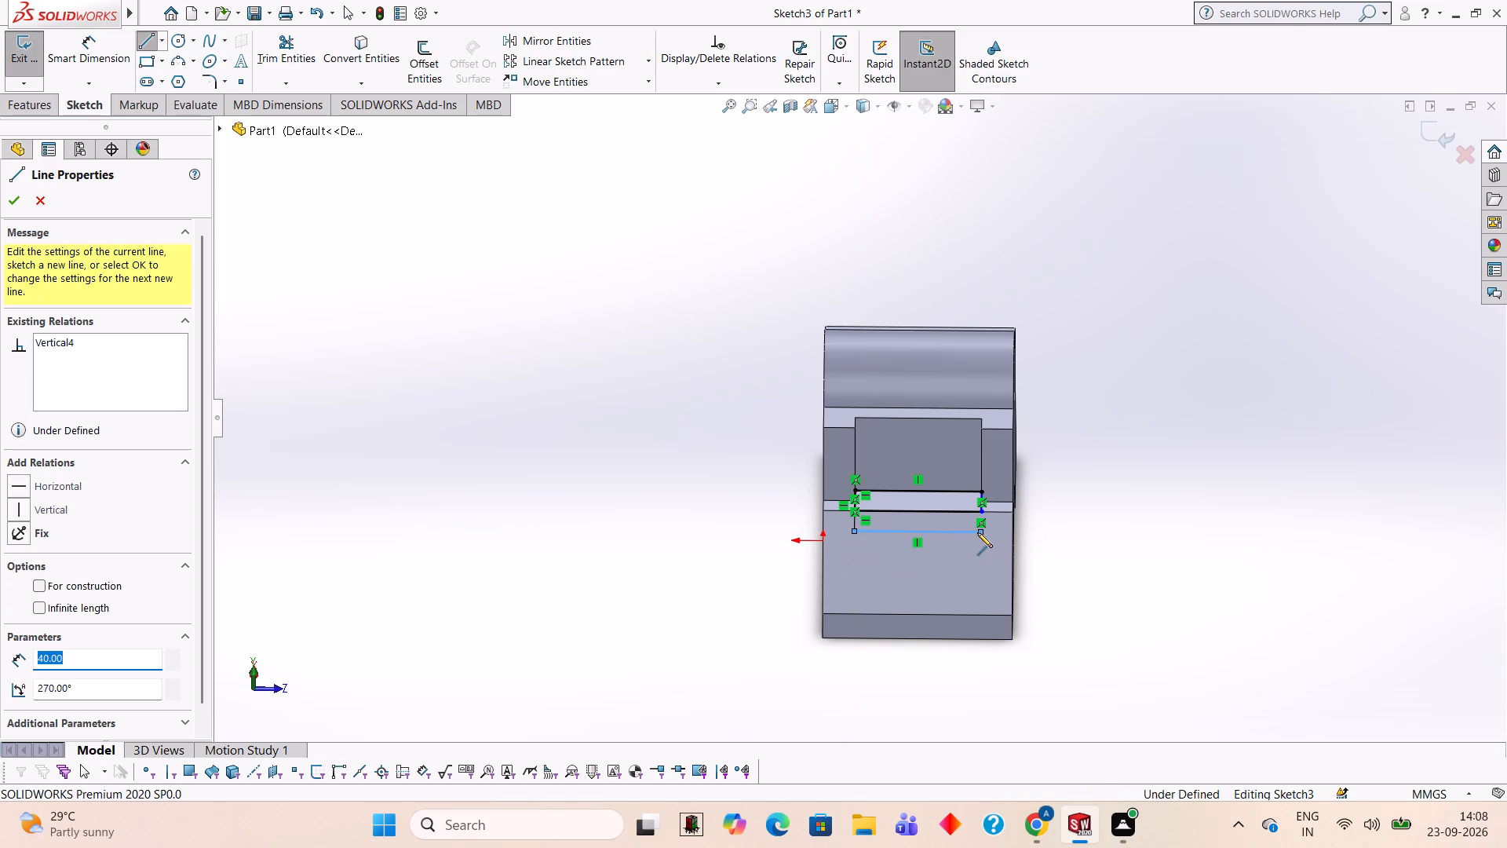
pyautogui.click(980, 510)
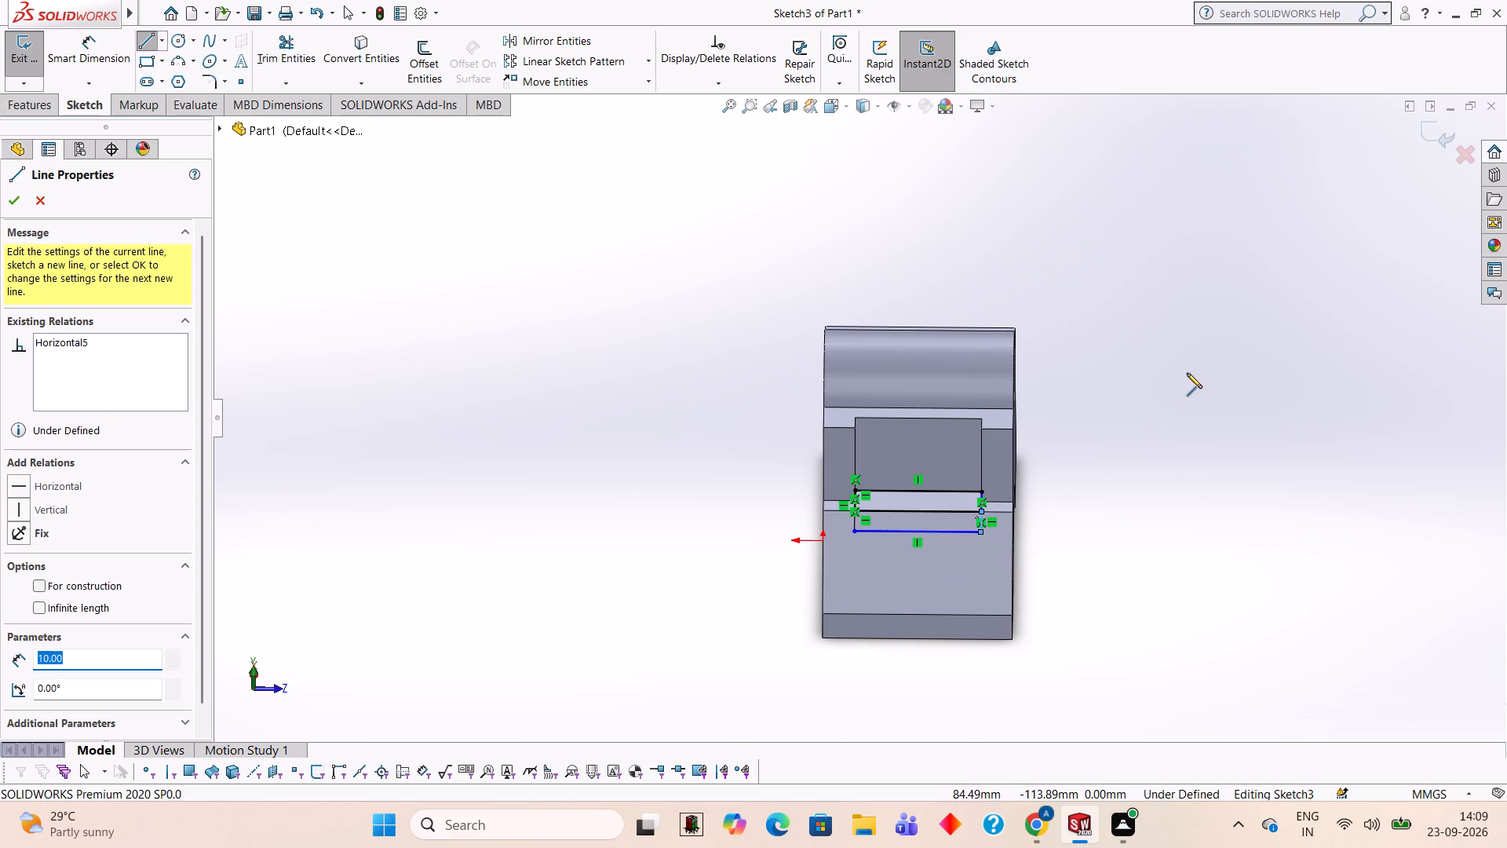
# Trim away the shared line between the two adjoining ledge rectangles to form one closed outline.
pyautogui.moveTo(1187, 373); pyautogui.dragTo(1079, 353, button='middle')
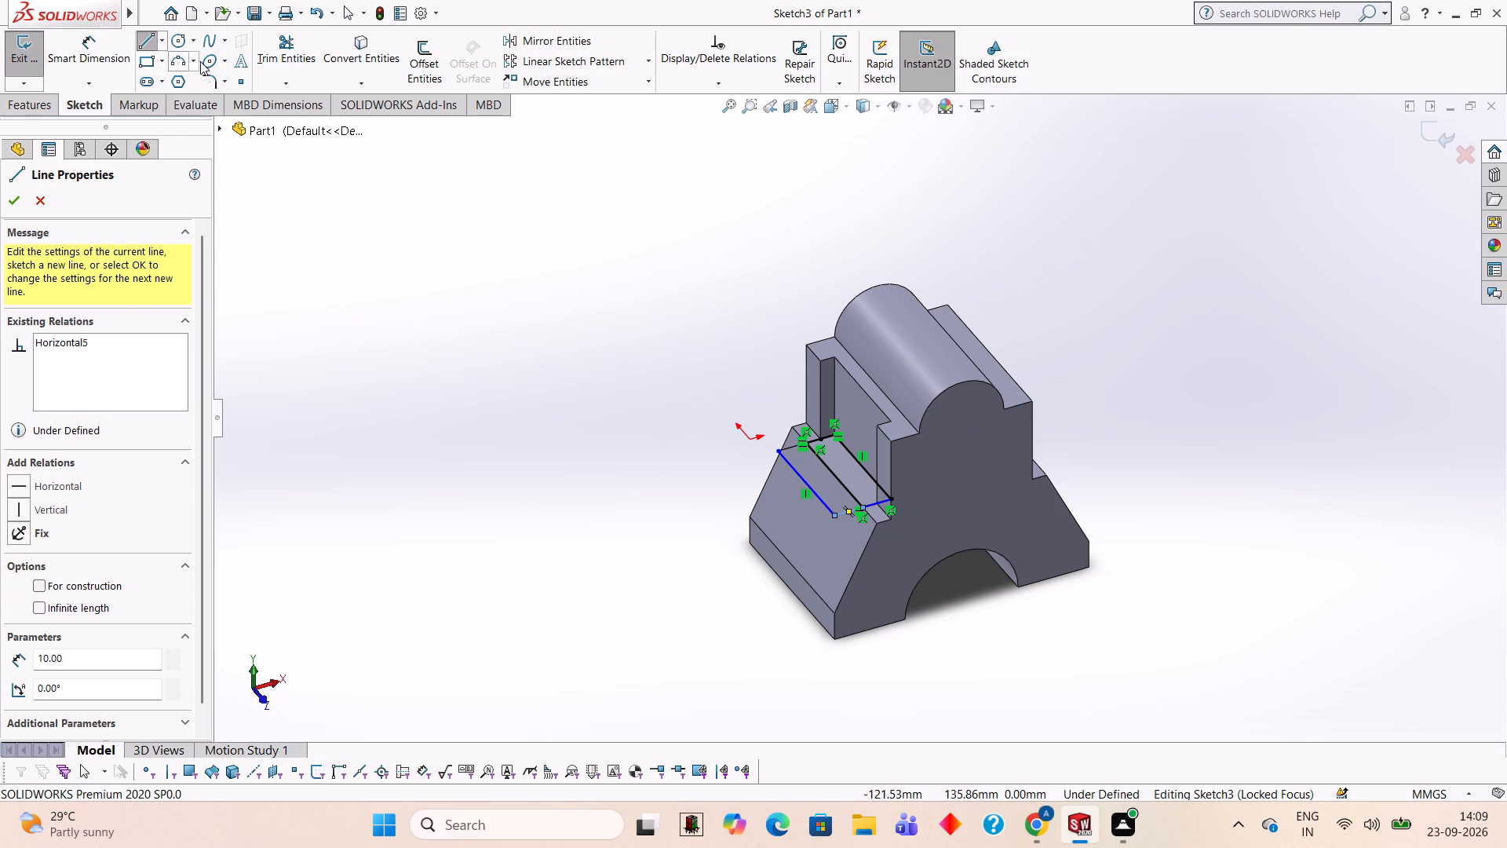
pyautogui.click(279, 53)
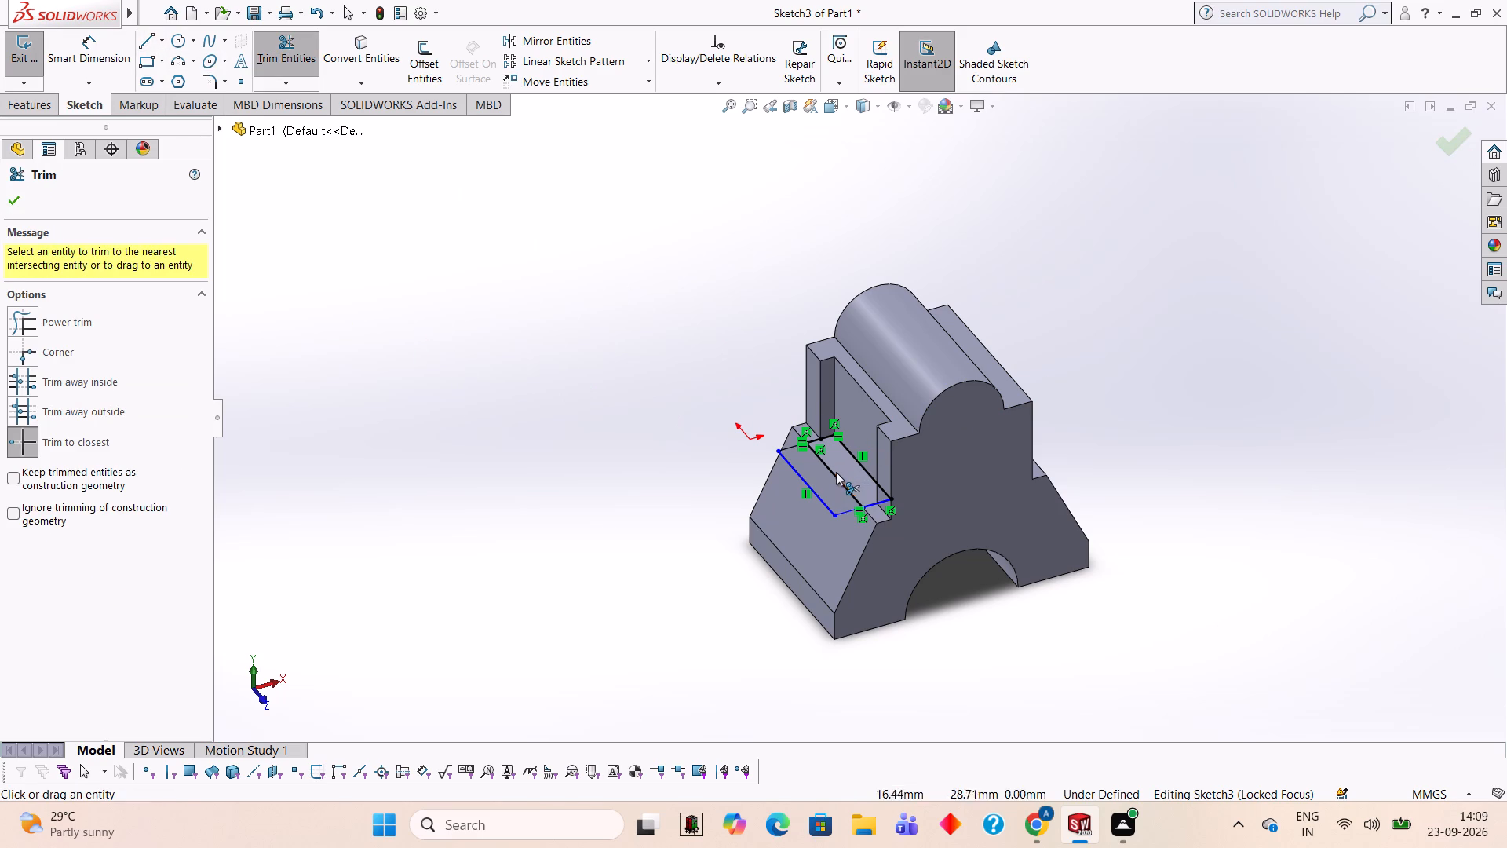
pyautogui.click(834, 472)
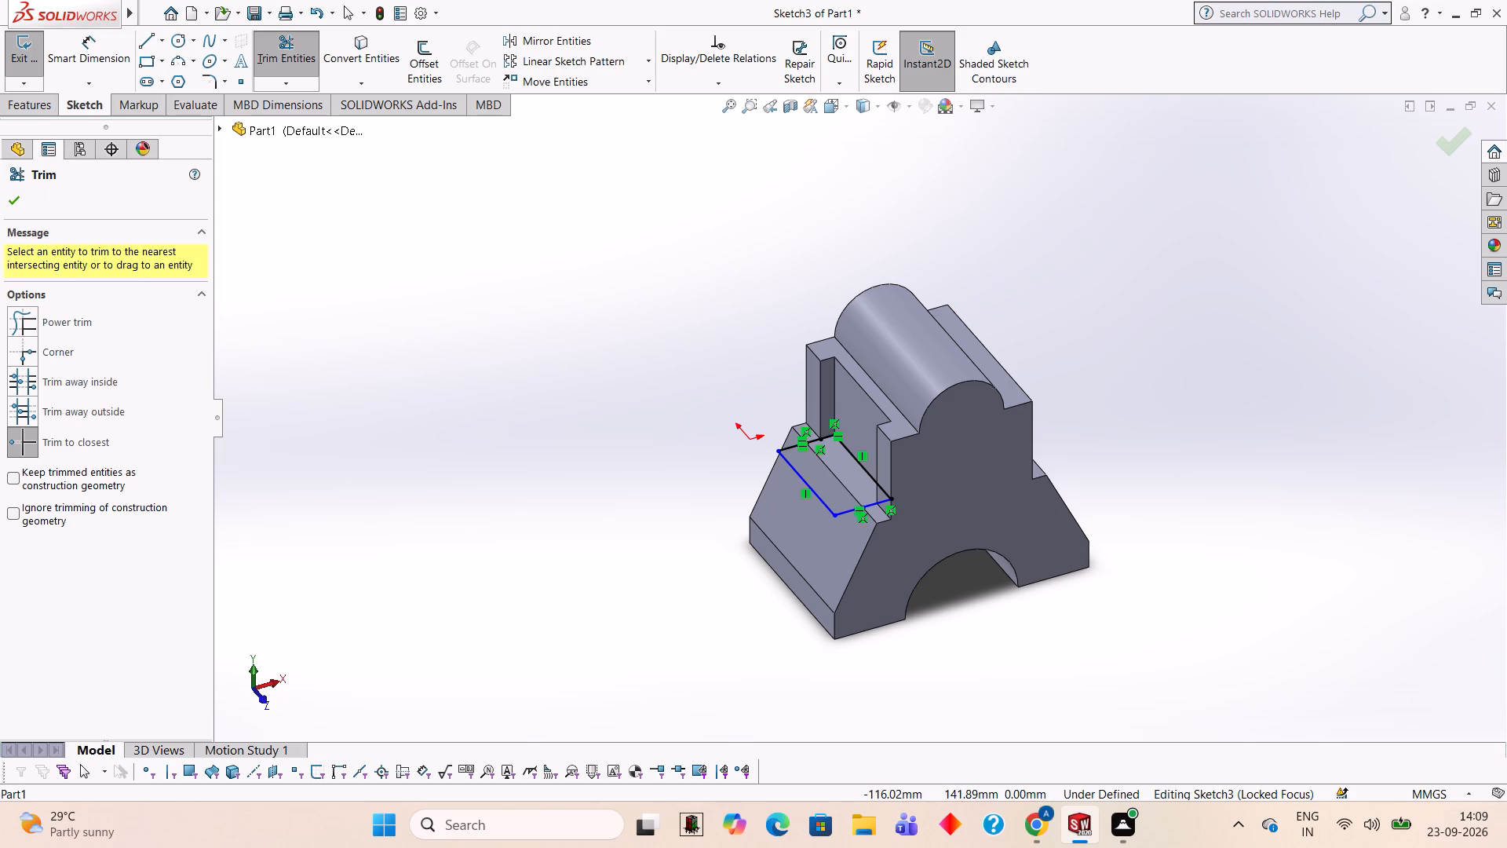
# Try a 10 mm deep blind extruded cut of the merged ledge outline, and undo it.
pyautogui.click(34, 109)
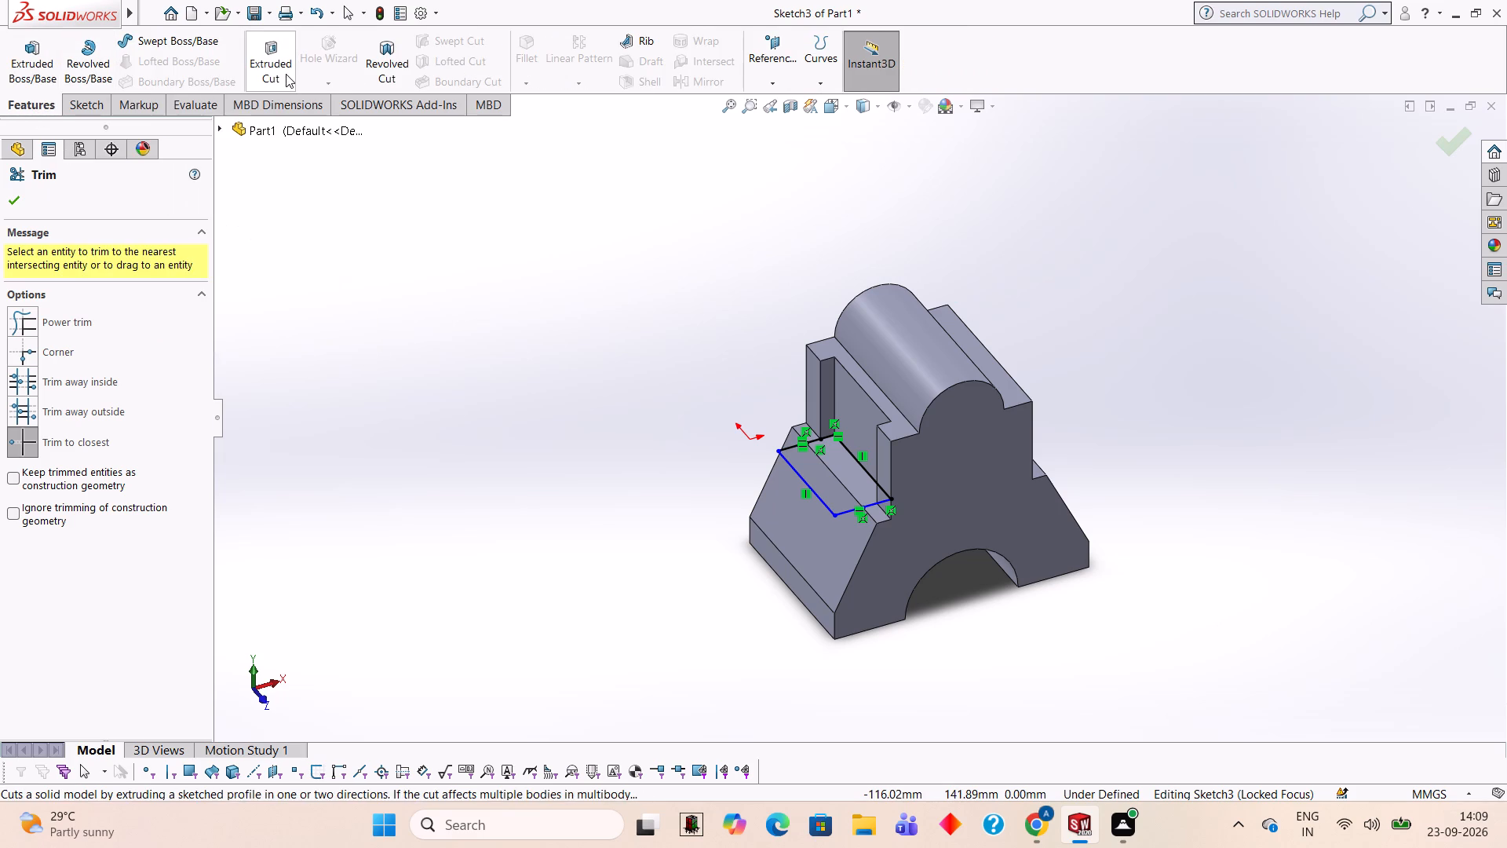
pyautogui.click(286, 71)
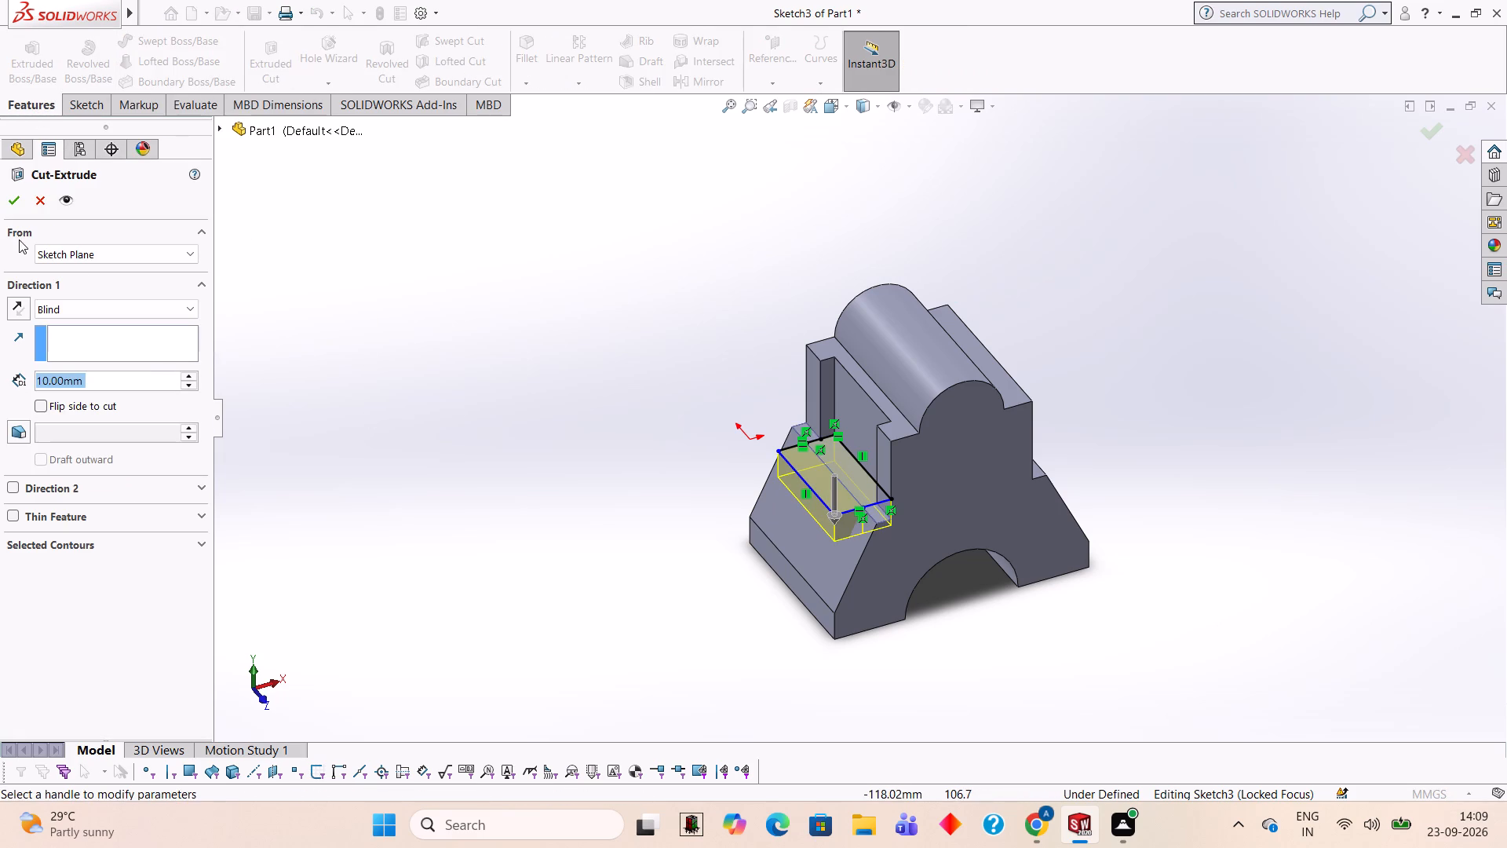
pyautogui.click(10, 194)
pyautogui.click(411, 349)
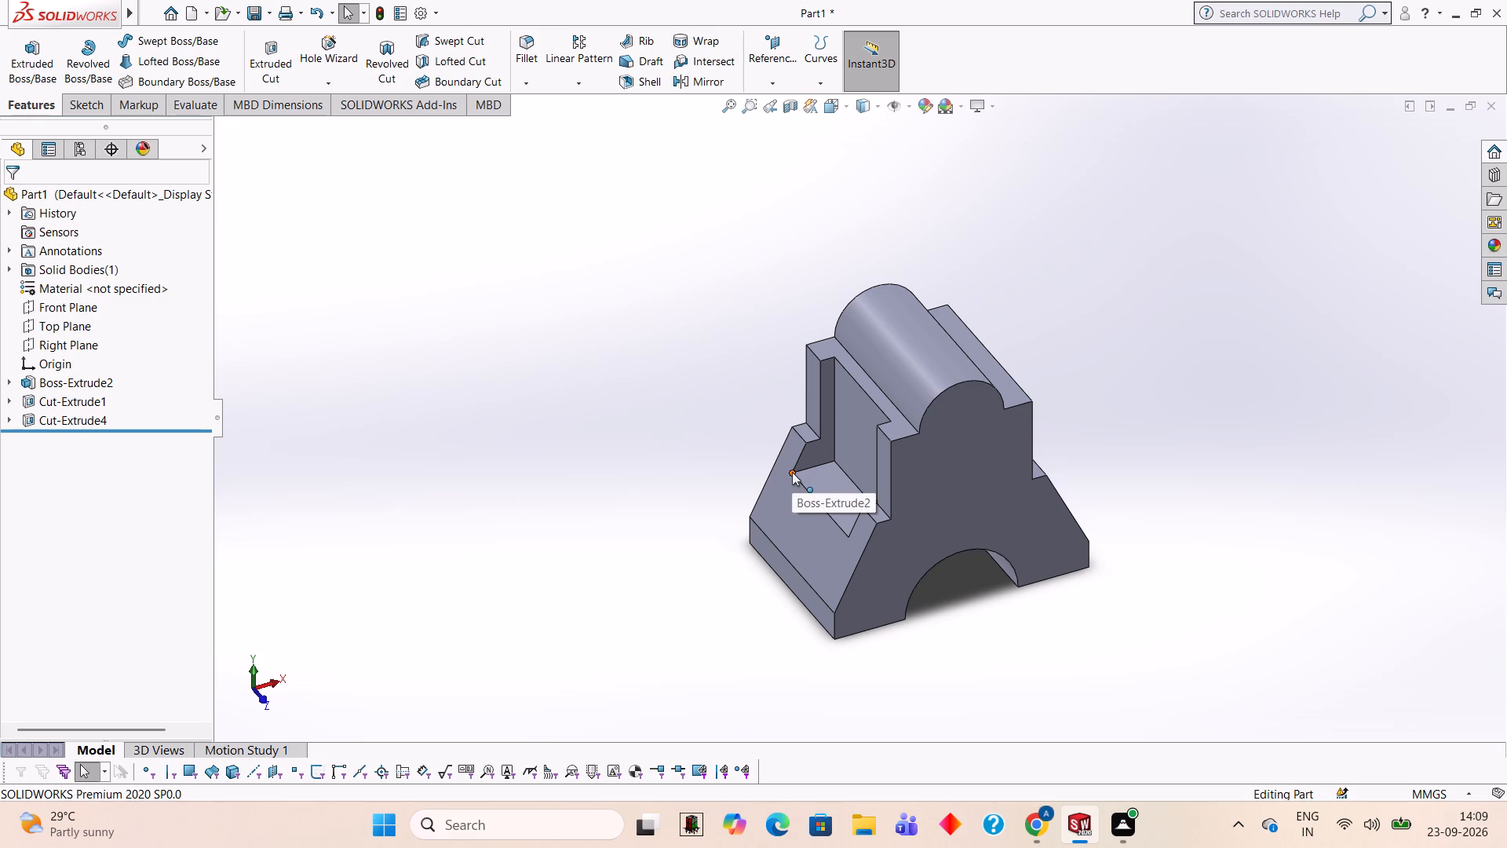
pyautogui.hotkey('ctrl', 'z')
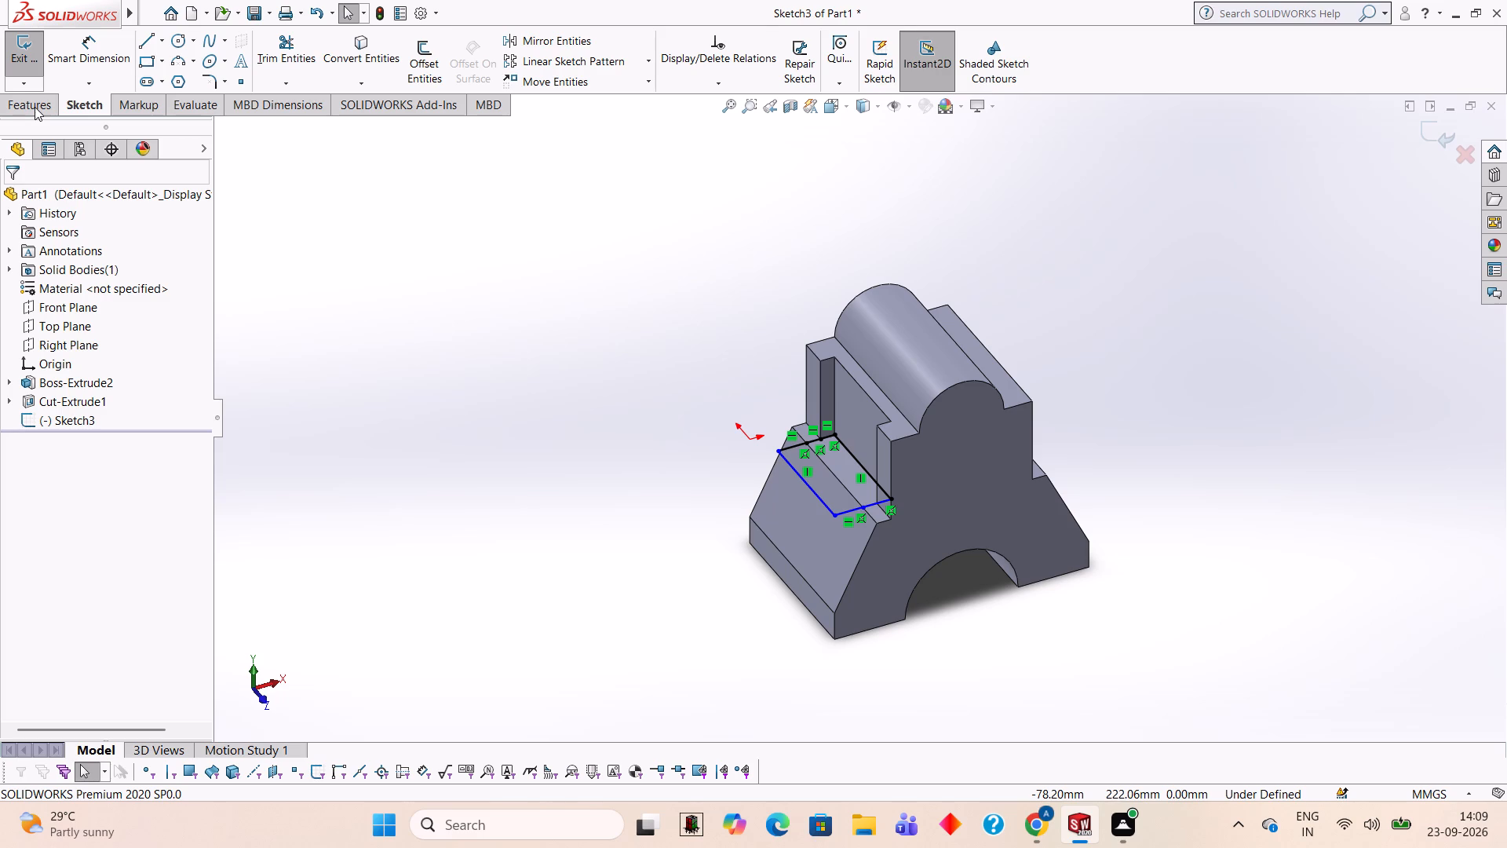
# Cut the merged ledge outline with a 12 mm deep blind extruded cut.
pyautogui.click(35, 107)
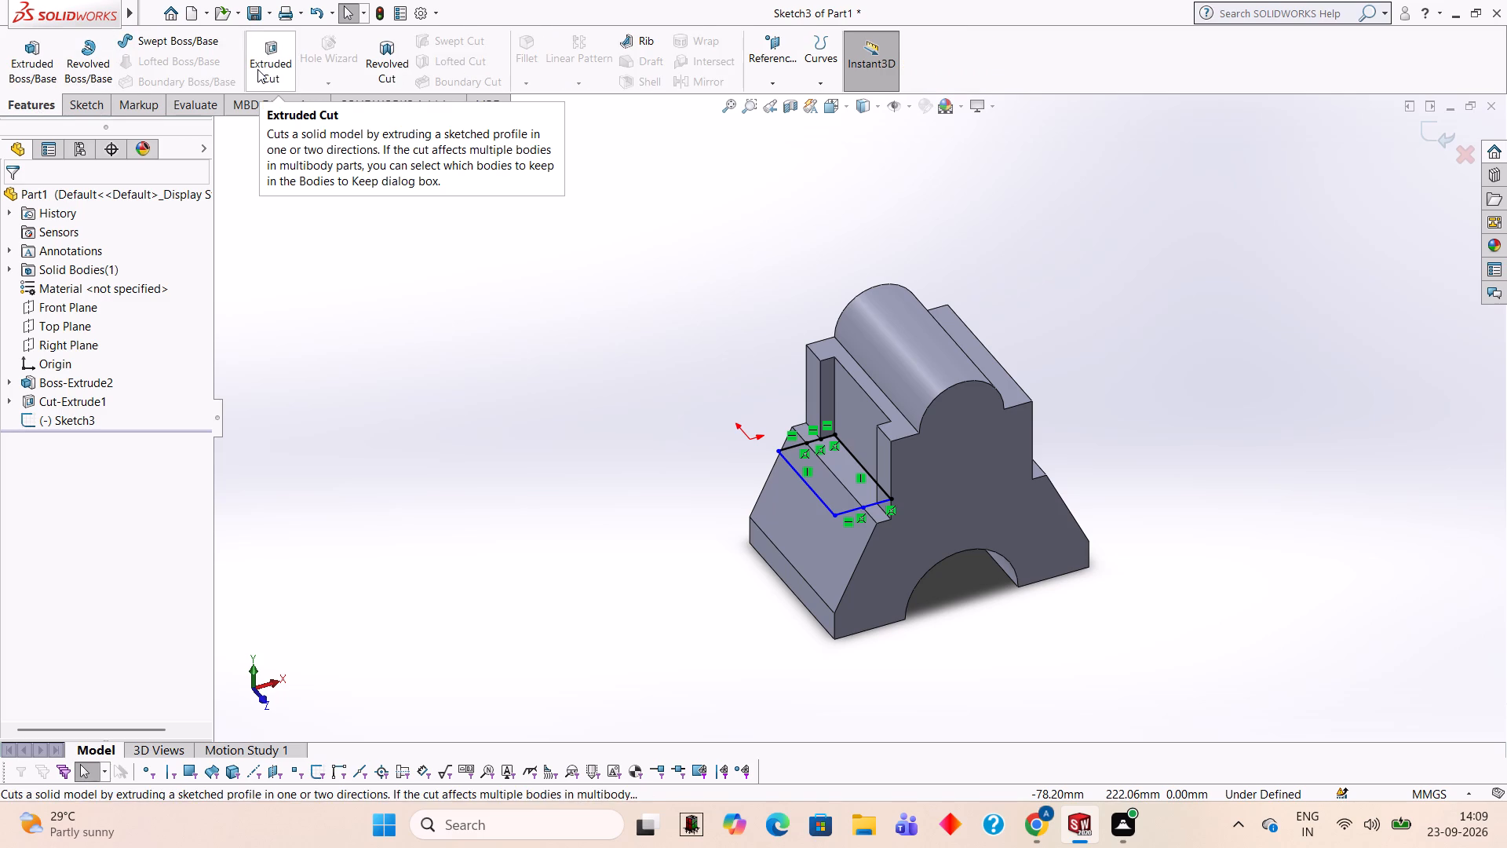
pyautogui.click(257, 69)
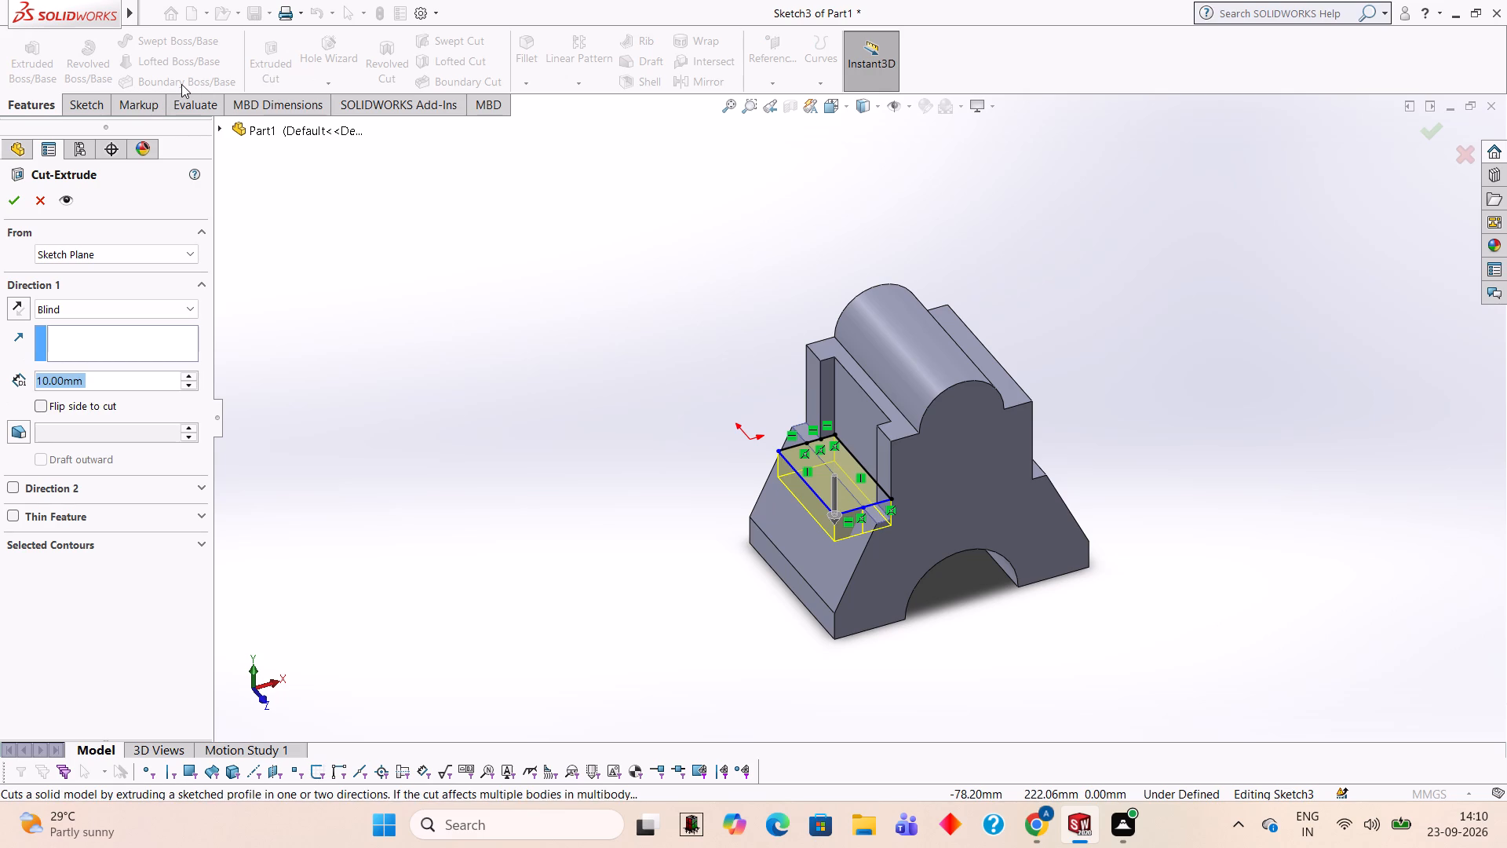
pyautogui.write('15')
pyautogui.press('Return')
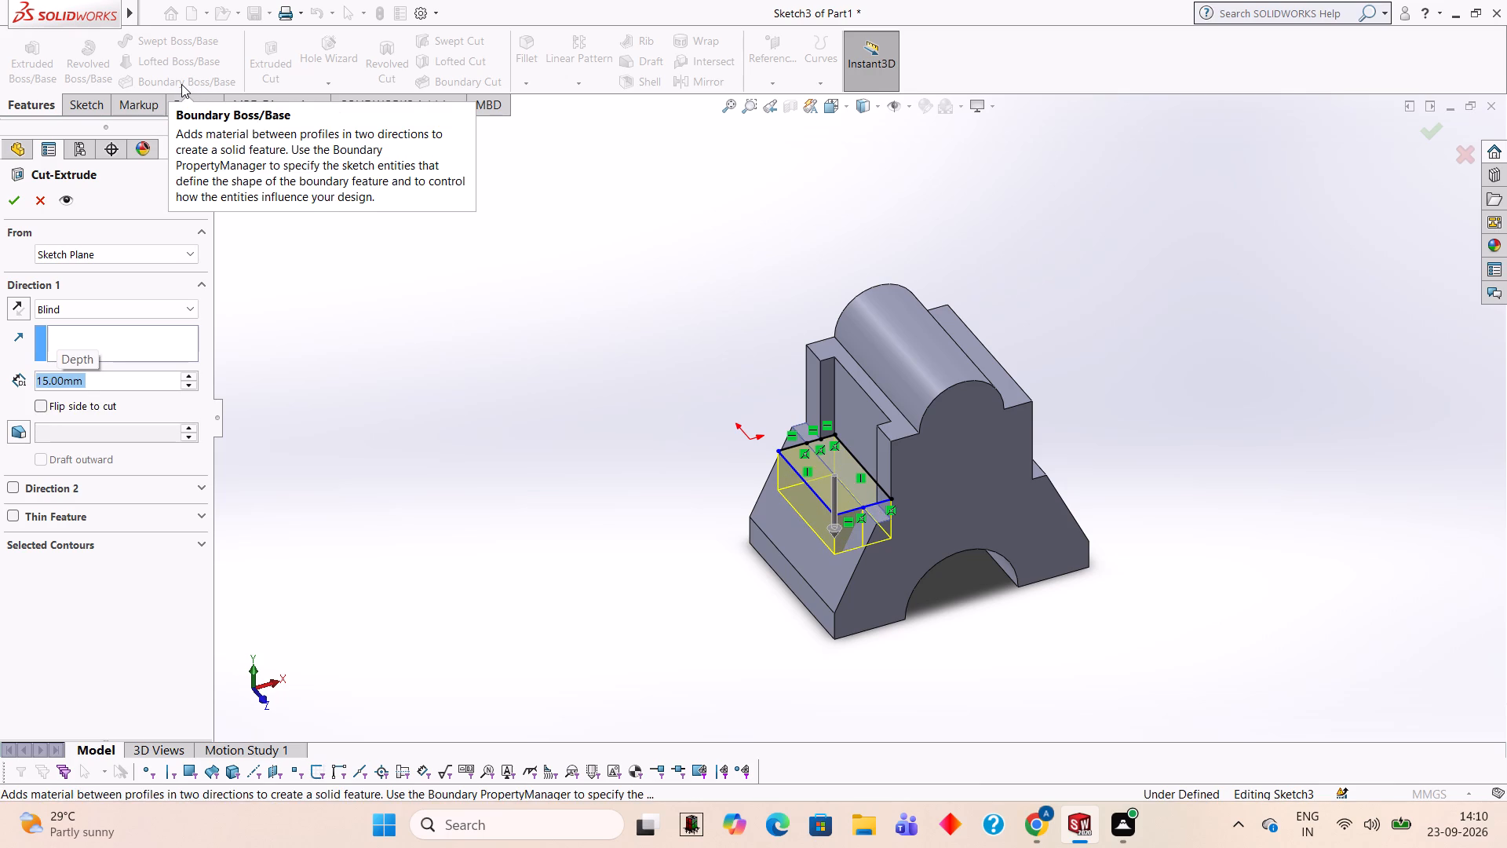
pyautogui.write('12')
pyautogui.press('Return')
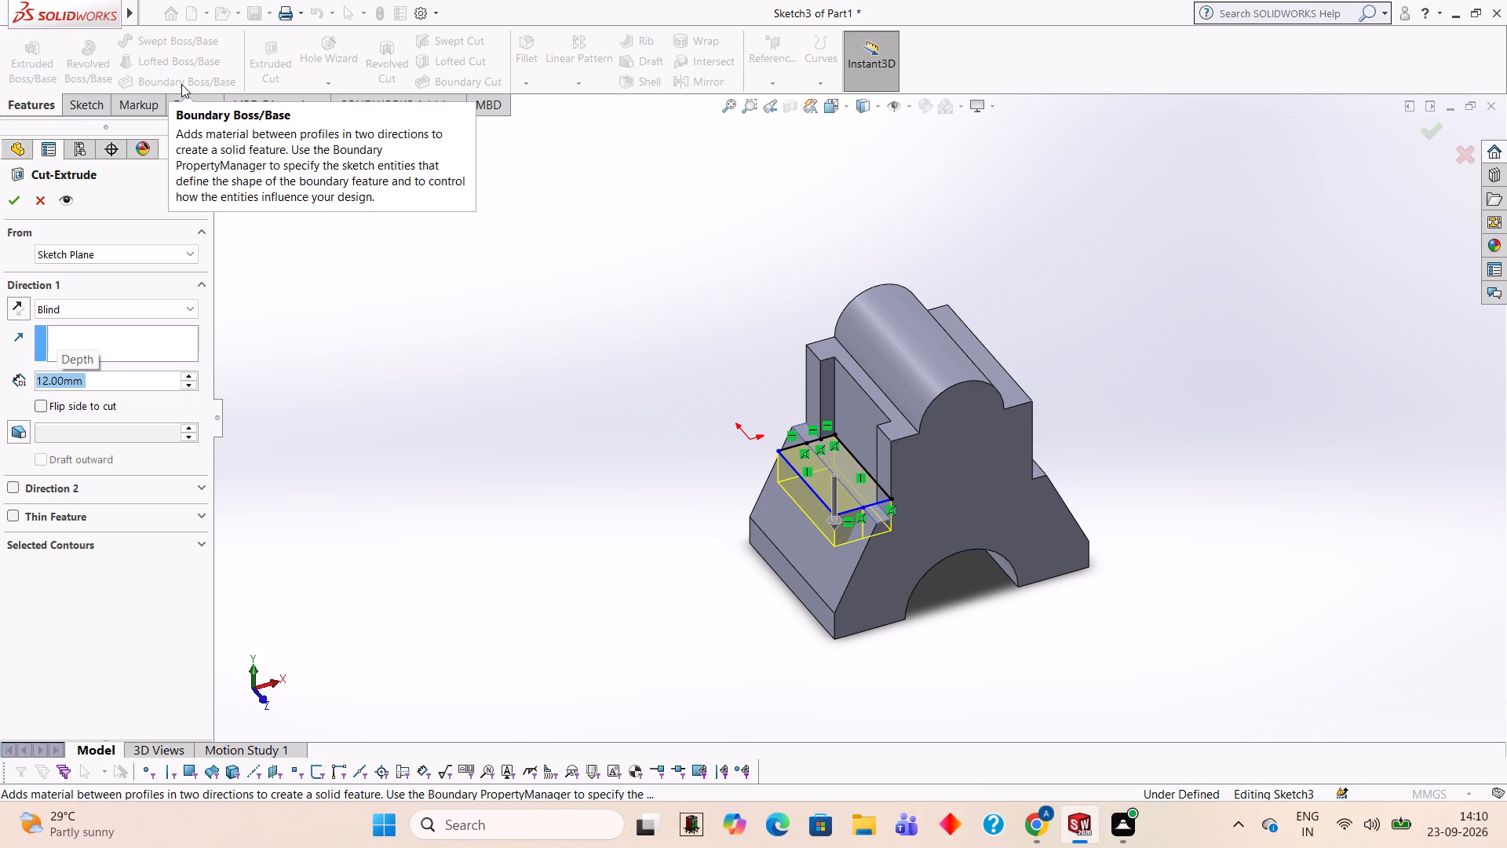
pyautogui.click(19, 202)
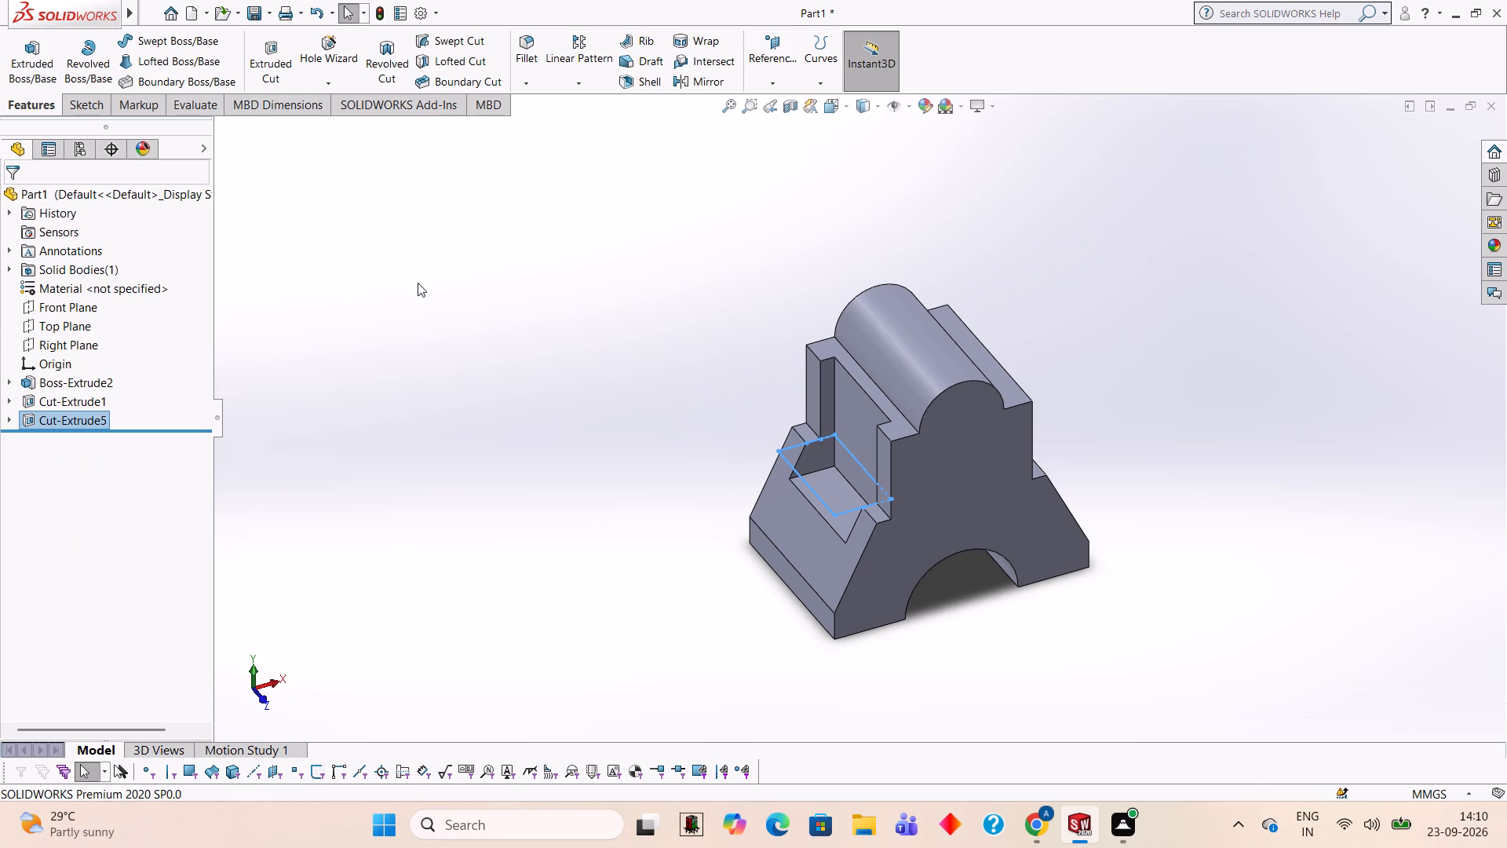
pyautogui.click(418, 283)
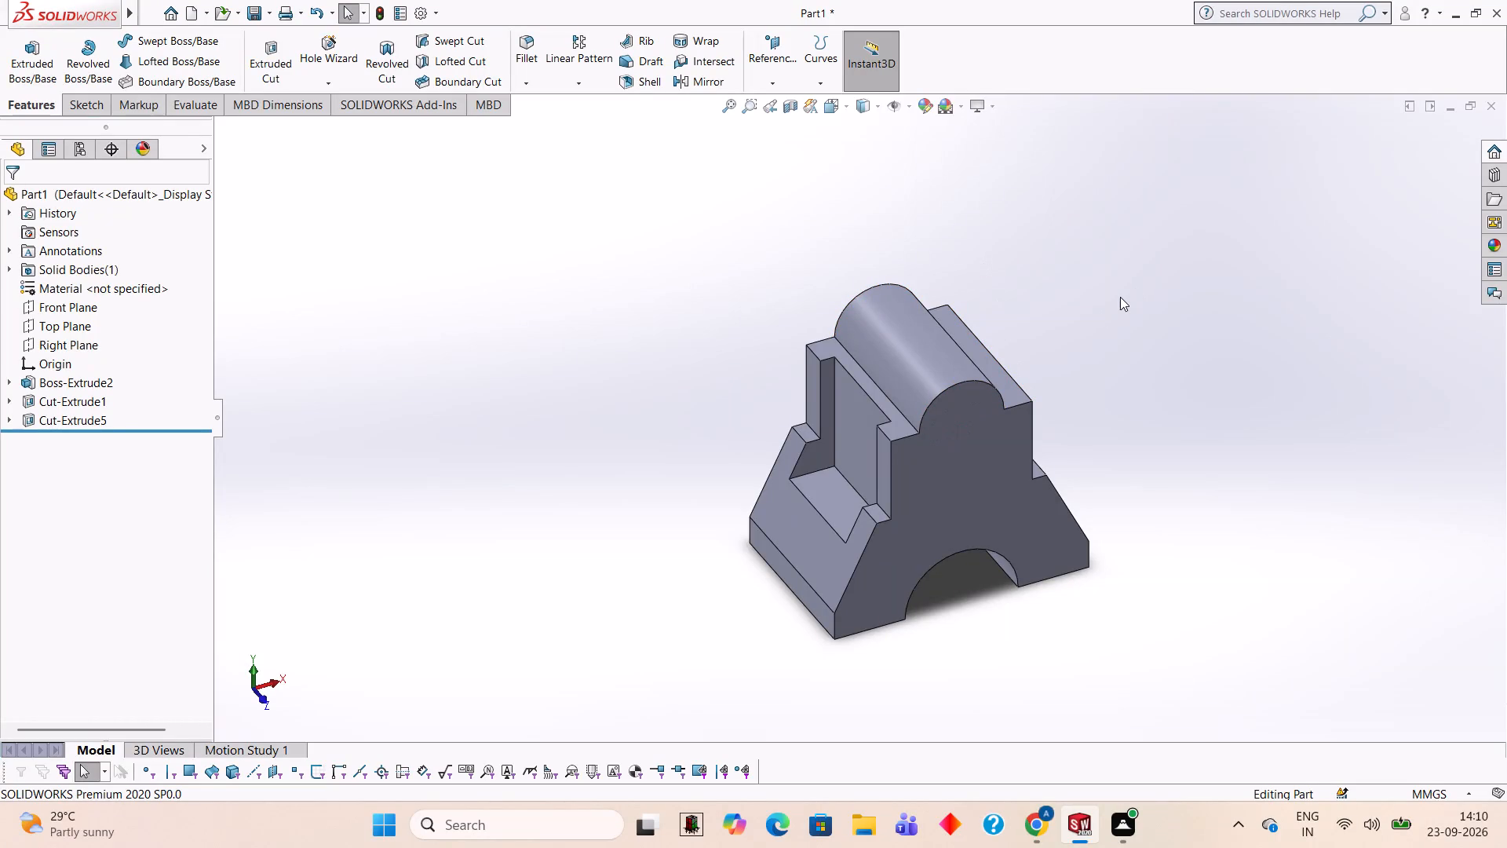
# Sketch a centred 40 mm by 30 mm rectangle on the opposite upper side face, spanning from its top edge to the ledge.
pyautogui.moveTo(1078, 269); pyautogui.dragTo(896, 199, button='middle')
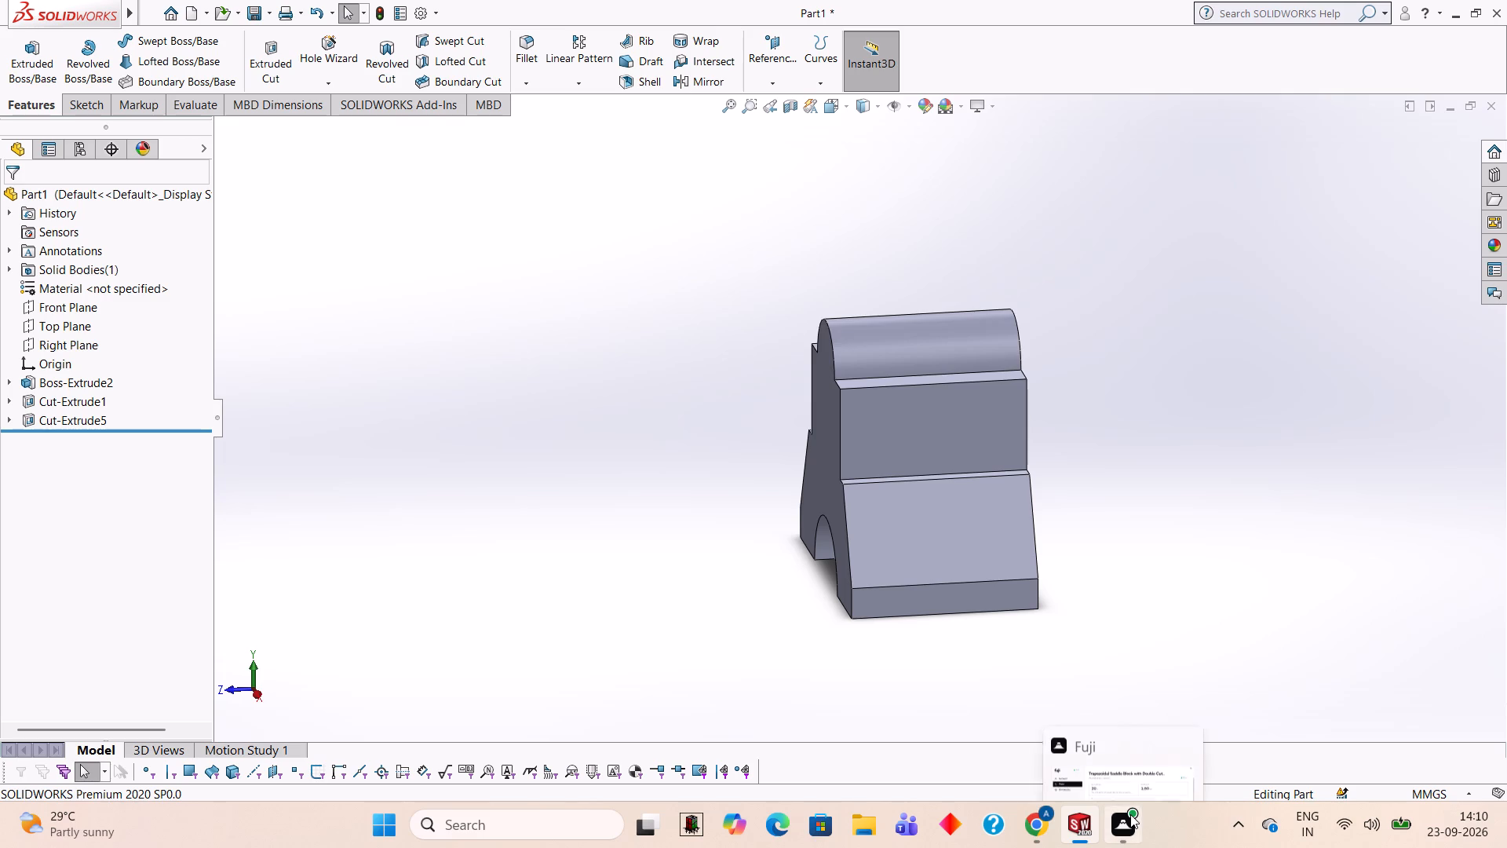
pyautogui.click(944, 411)
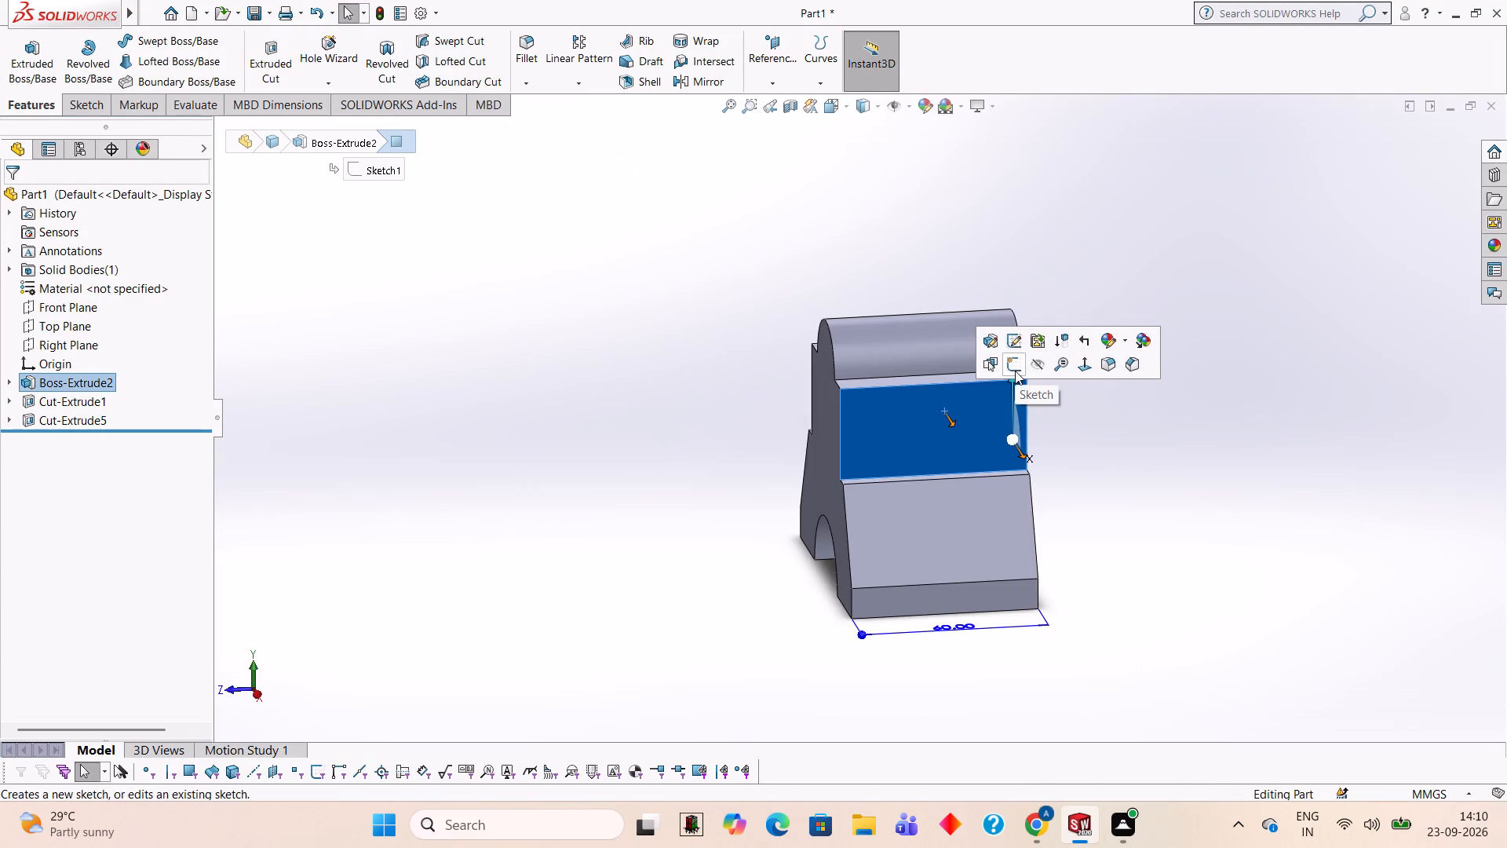
pyautogui.click(1015, 371)
pyautogui.hotkey('ctrl', '8')
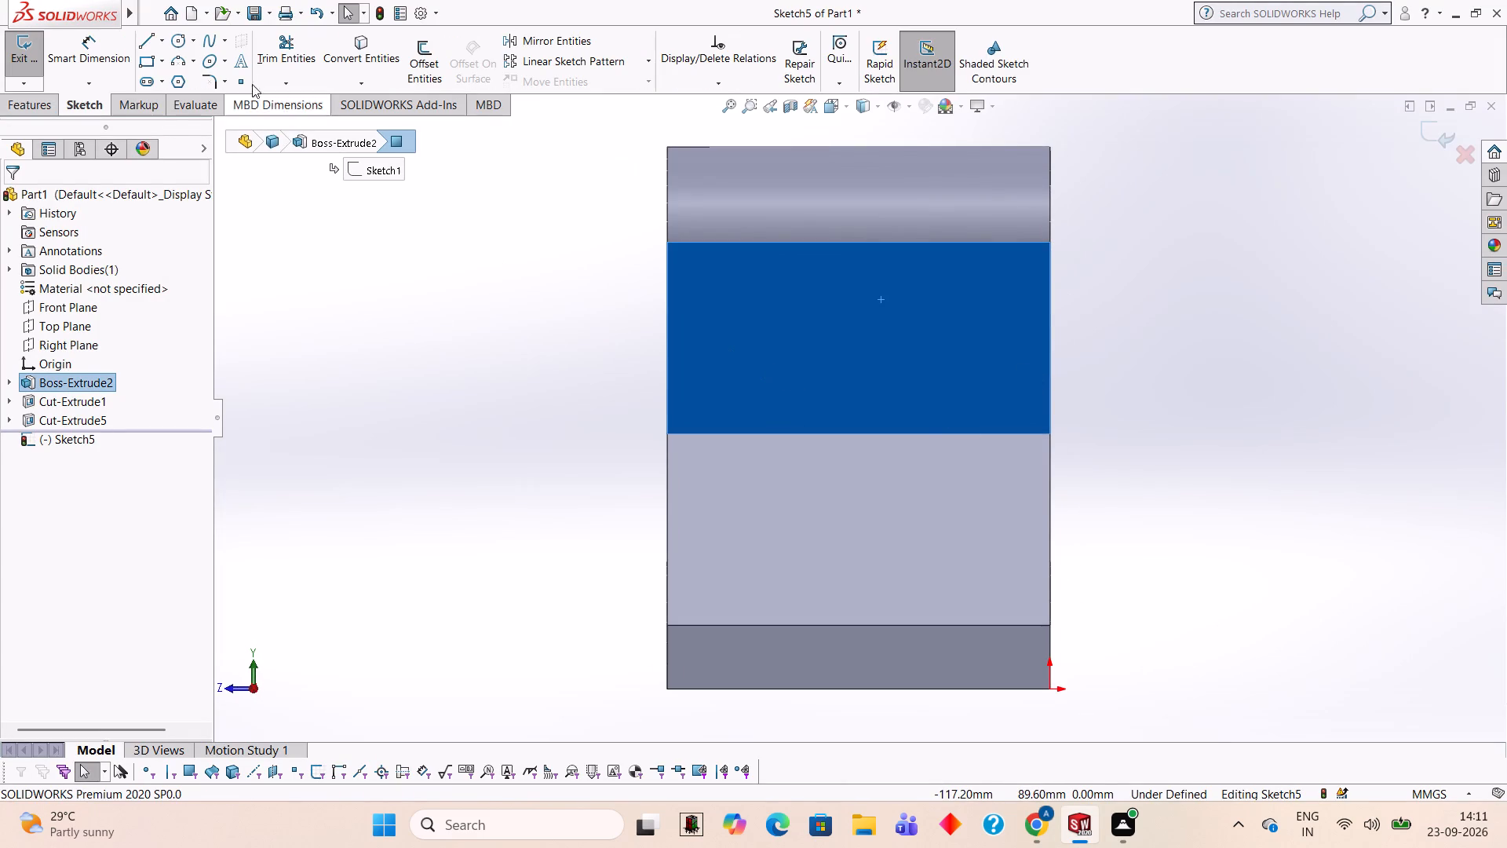
pyautogui.click(146, 44)
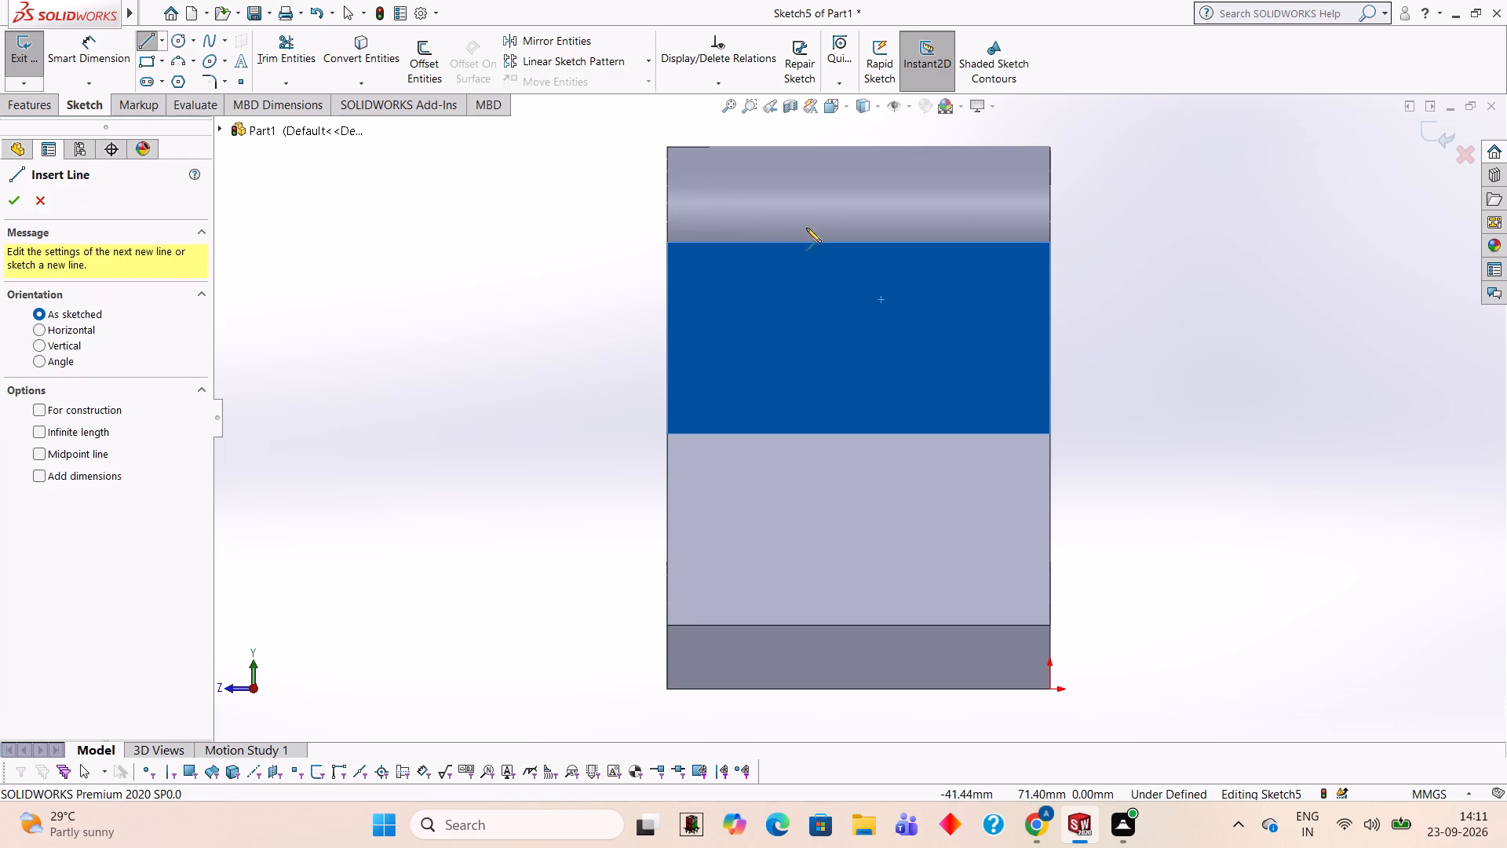
pyautogui.click(858, 242)
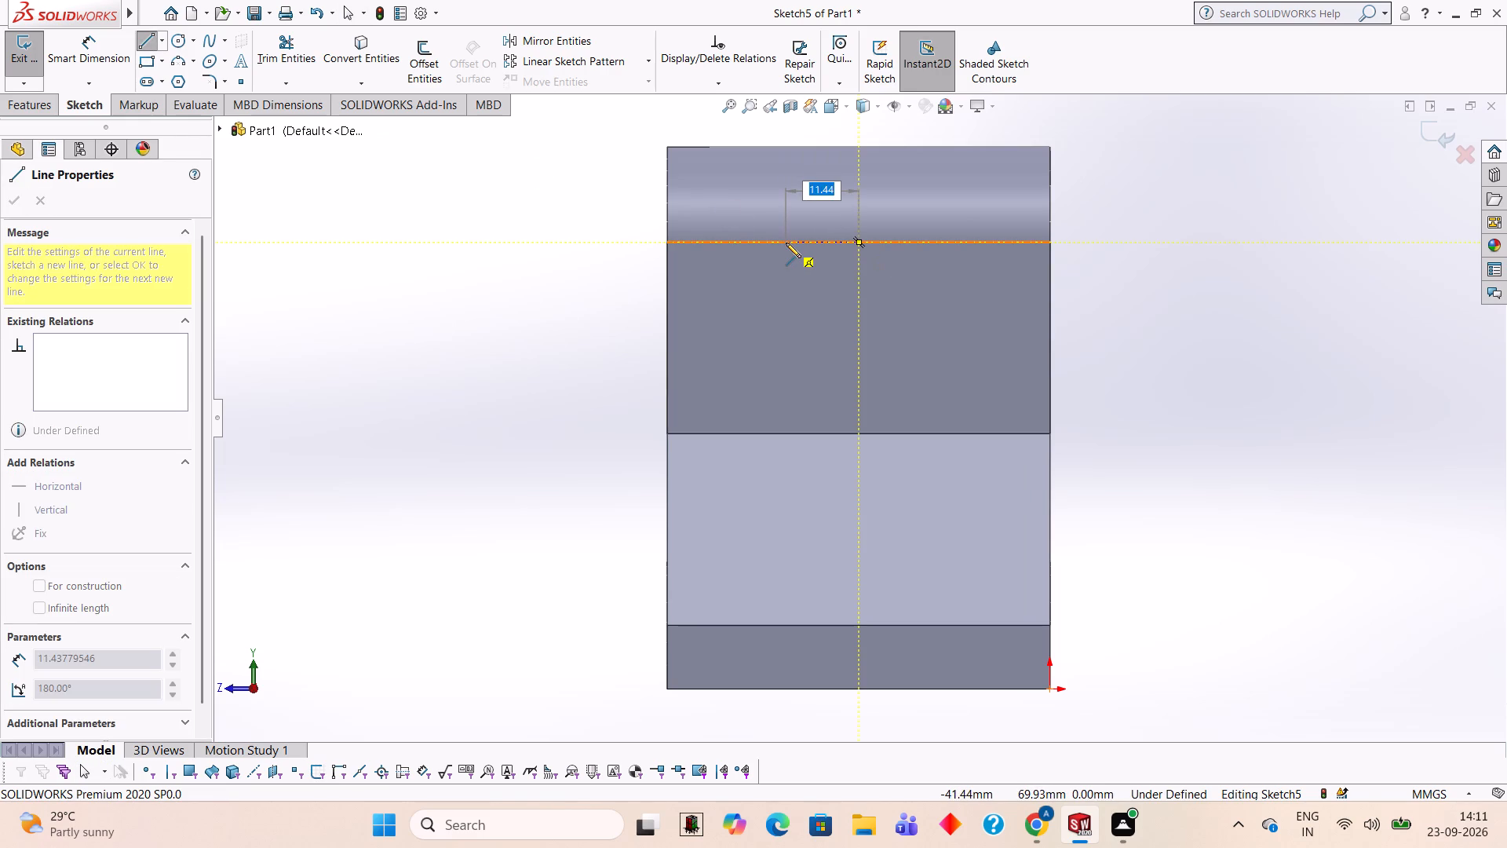
pyautogui.write('20')
pyautogui.press('Return')
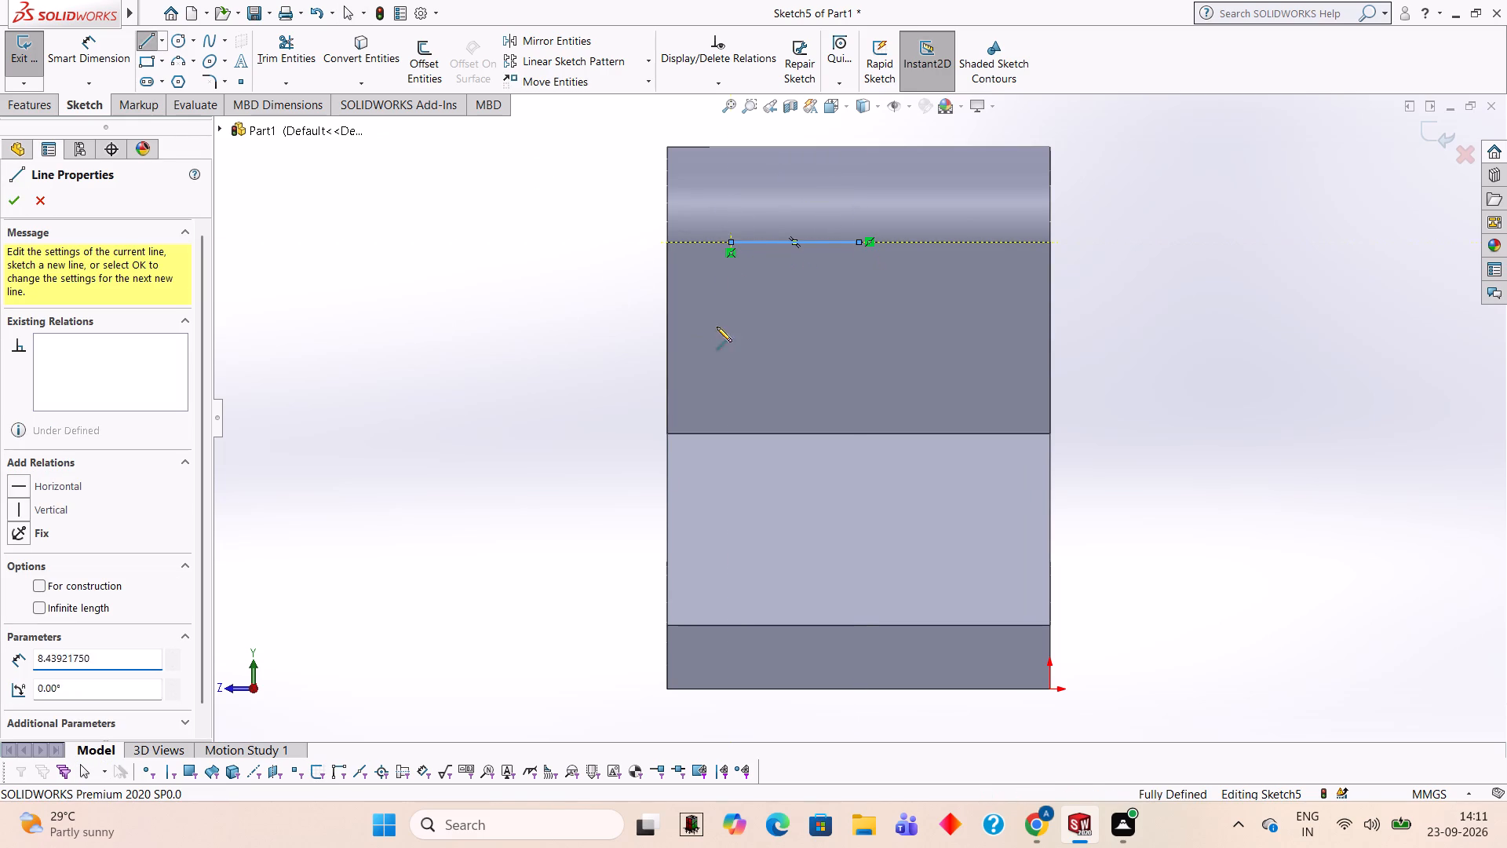
pyautogui.click(728, 432)
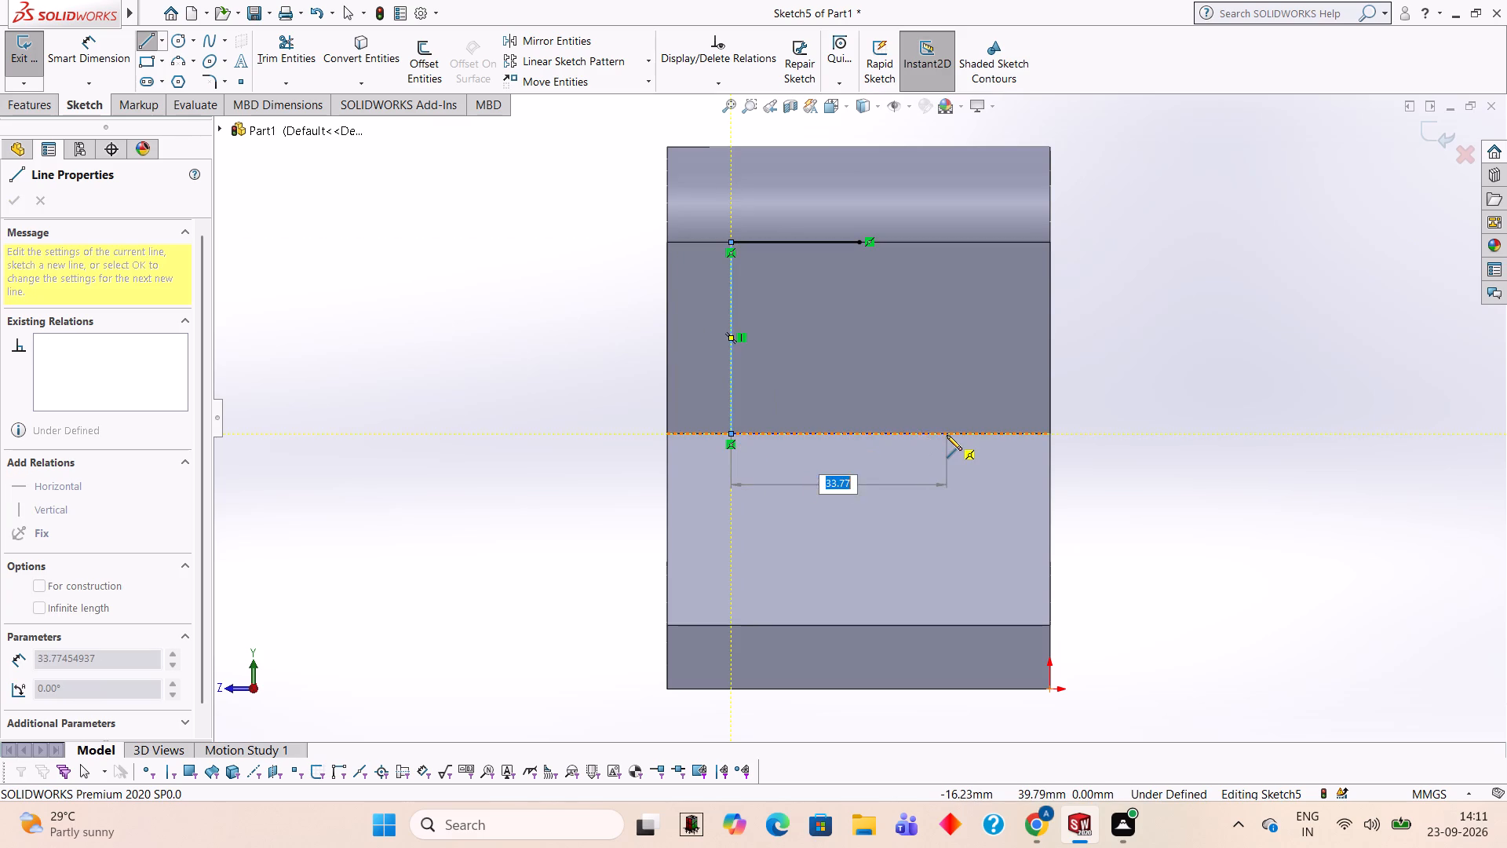
pyautogui.write('40')
pyautogui.press('Return')
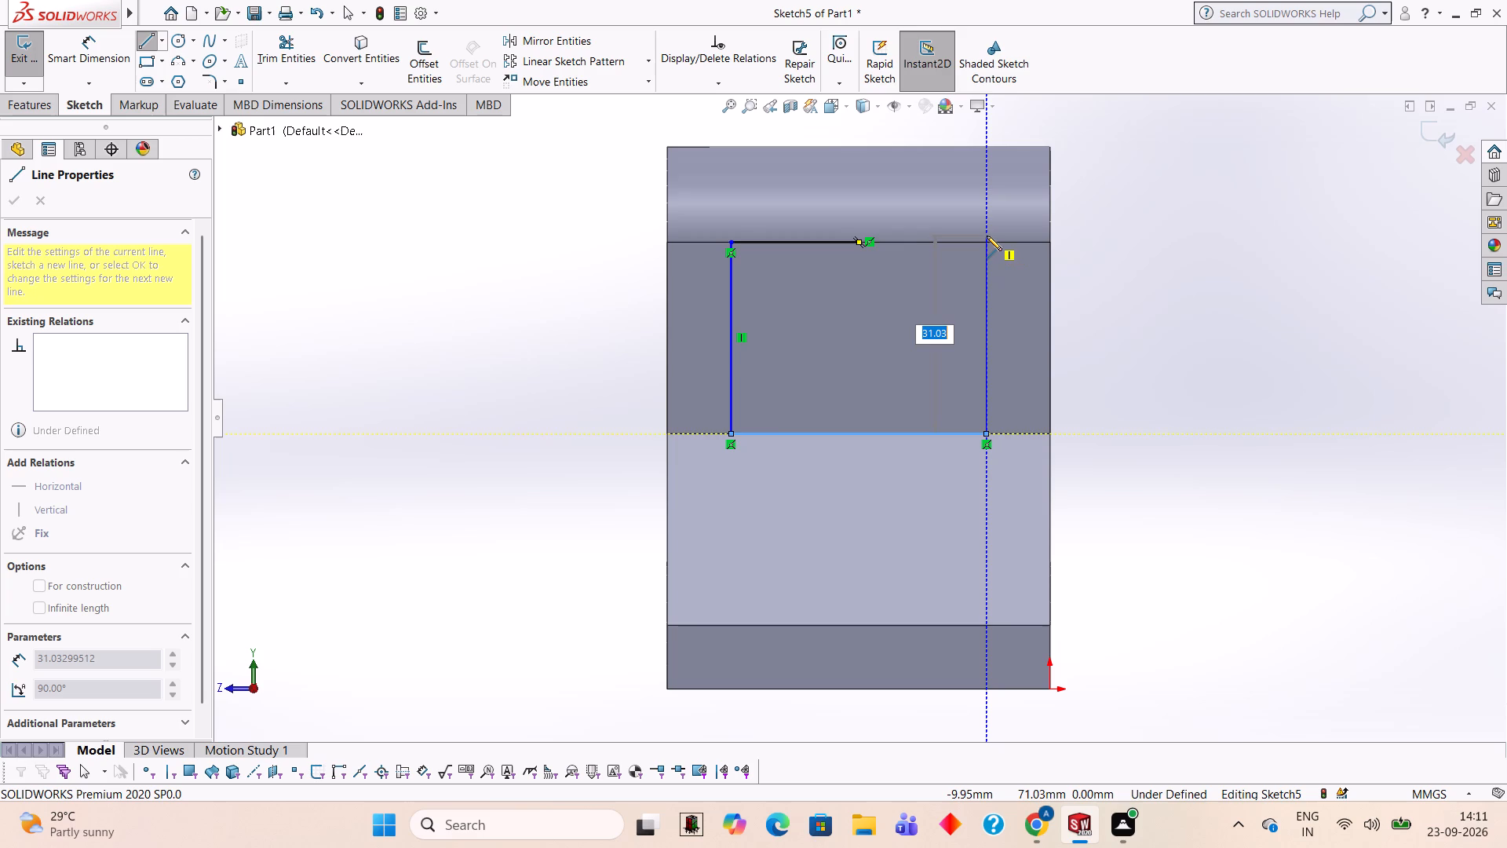
pyautogui.write('30')
pyautogui.press('Return')
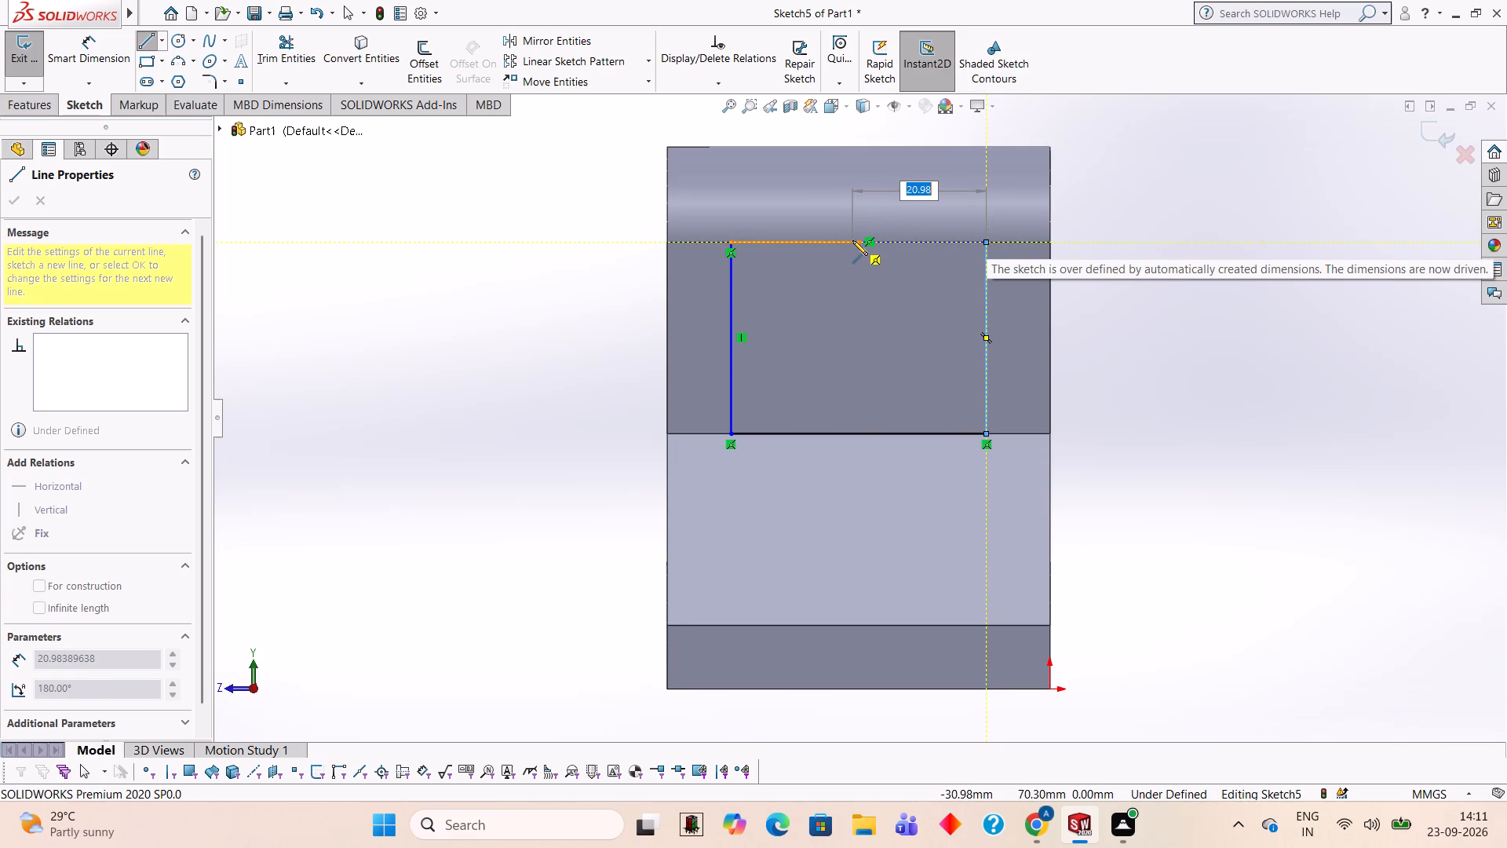
pyautogui.write('20')
pyautogui.press('Return')
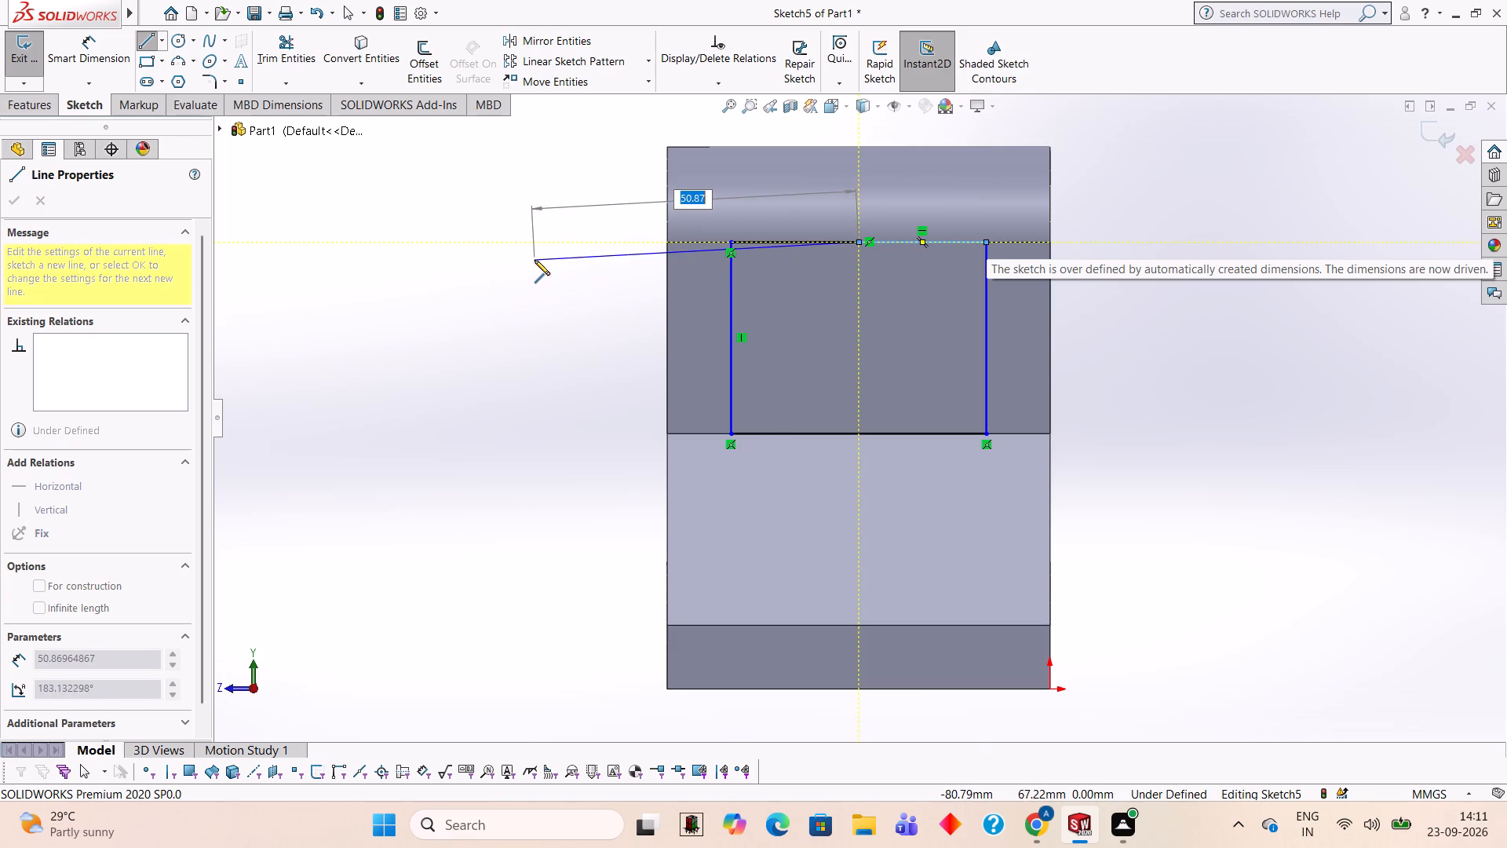
pyautogui.press('Escape')
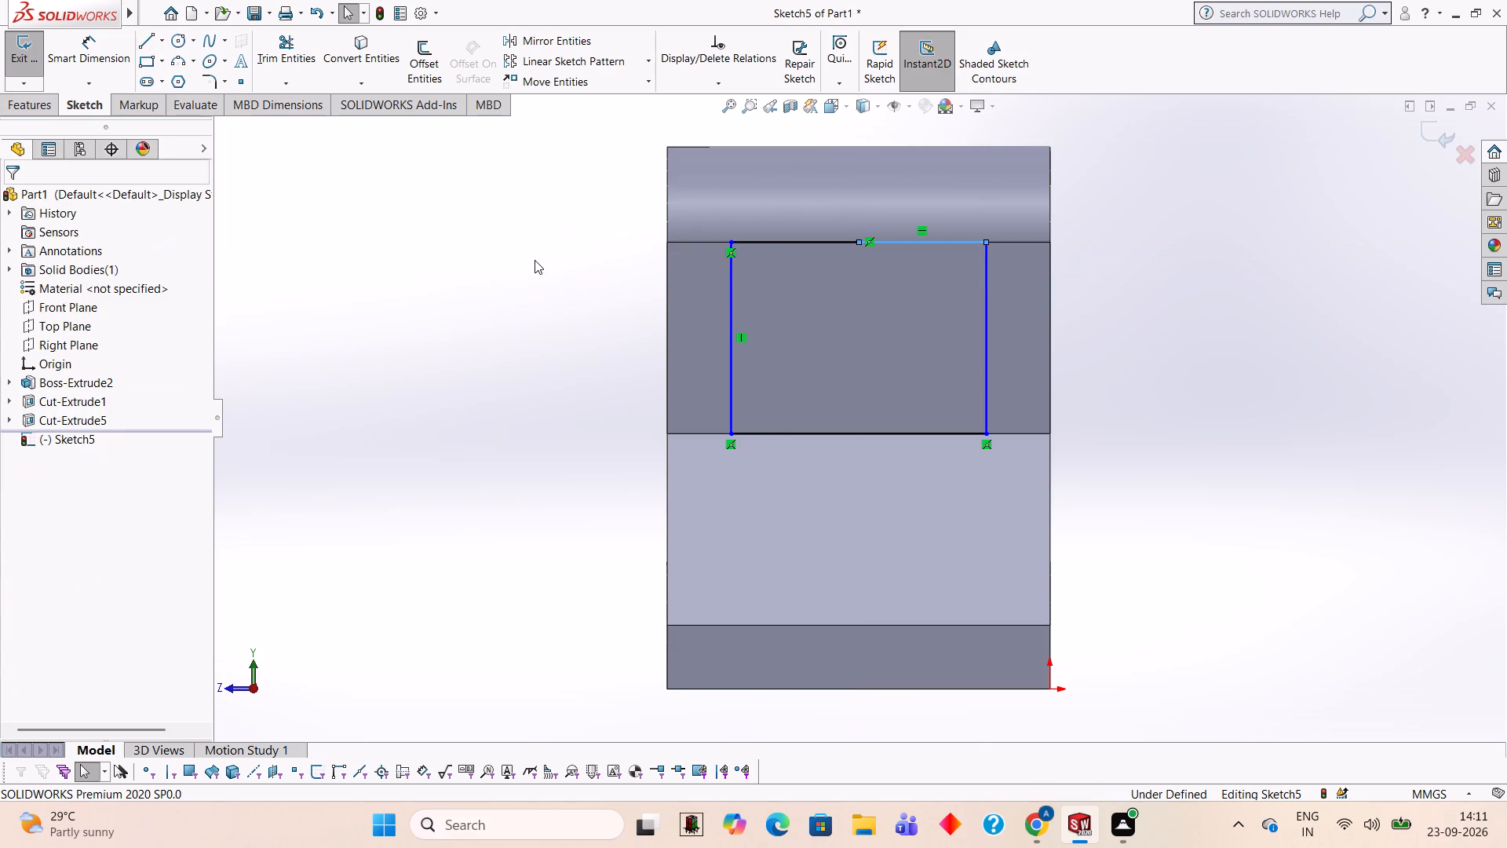
# Cut the rectangle on the upper side face with a 5 mm deep blind extruded cut.
pyautogui.click(27, 113)
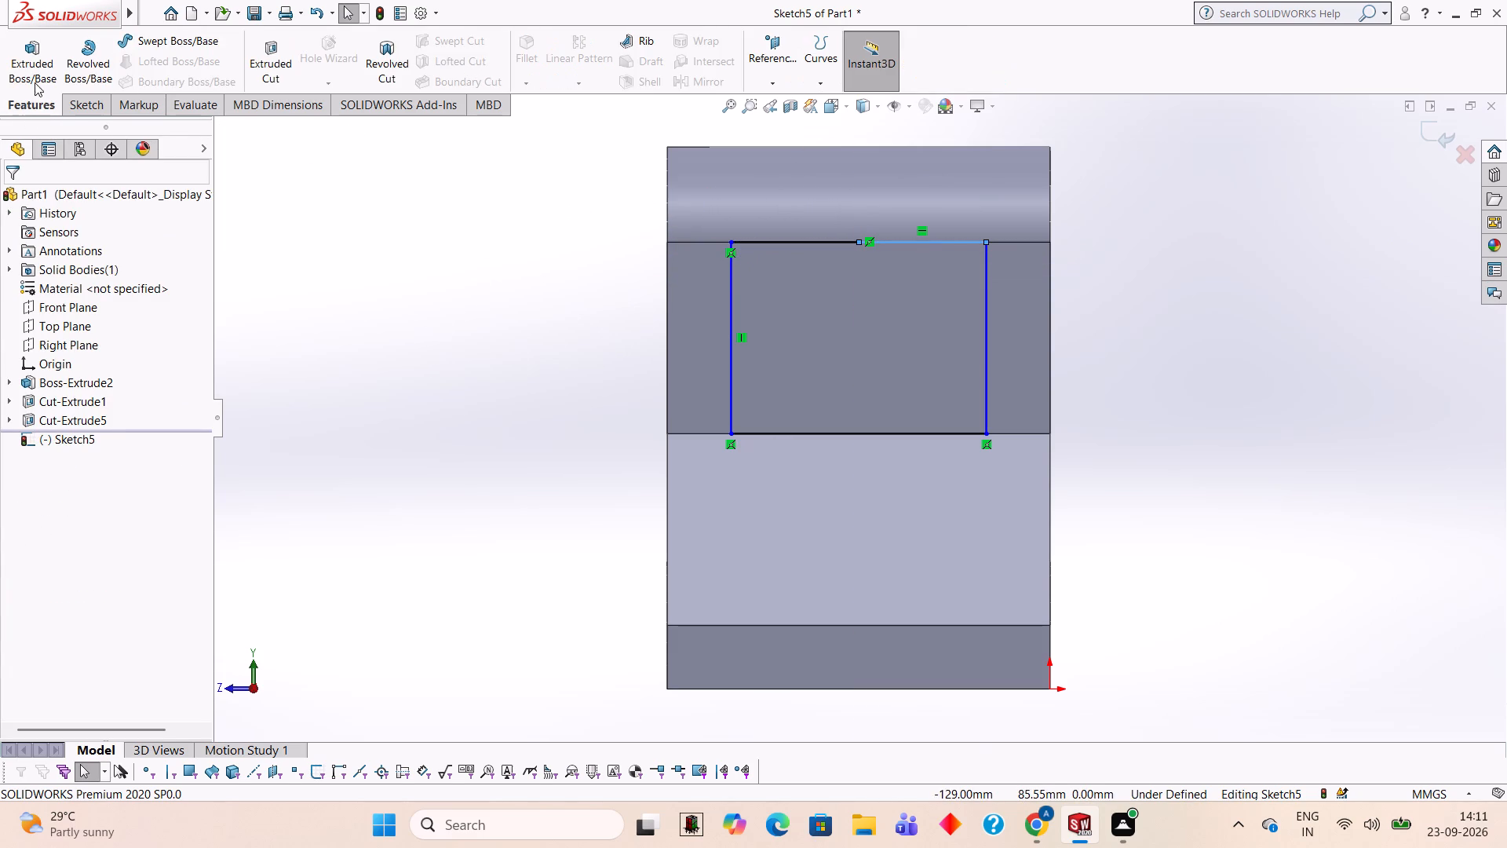
pyautogui.click(263, 58)
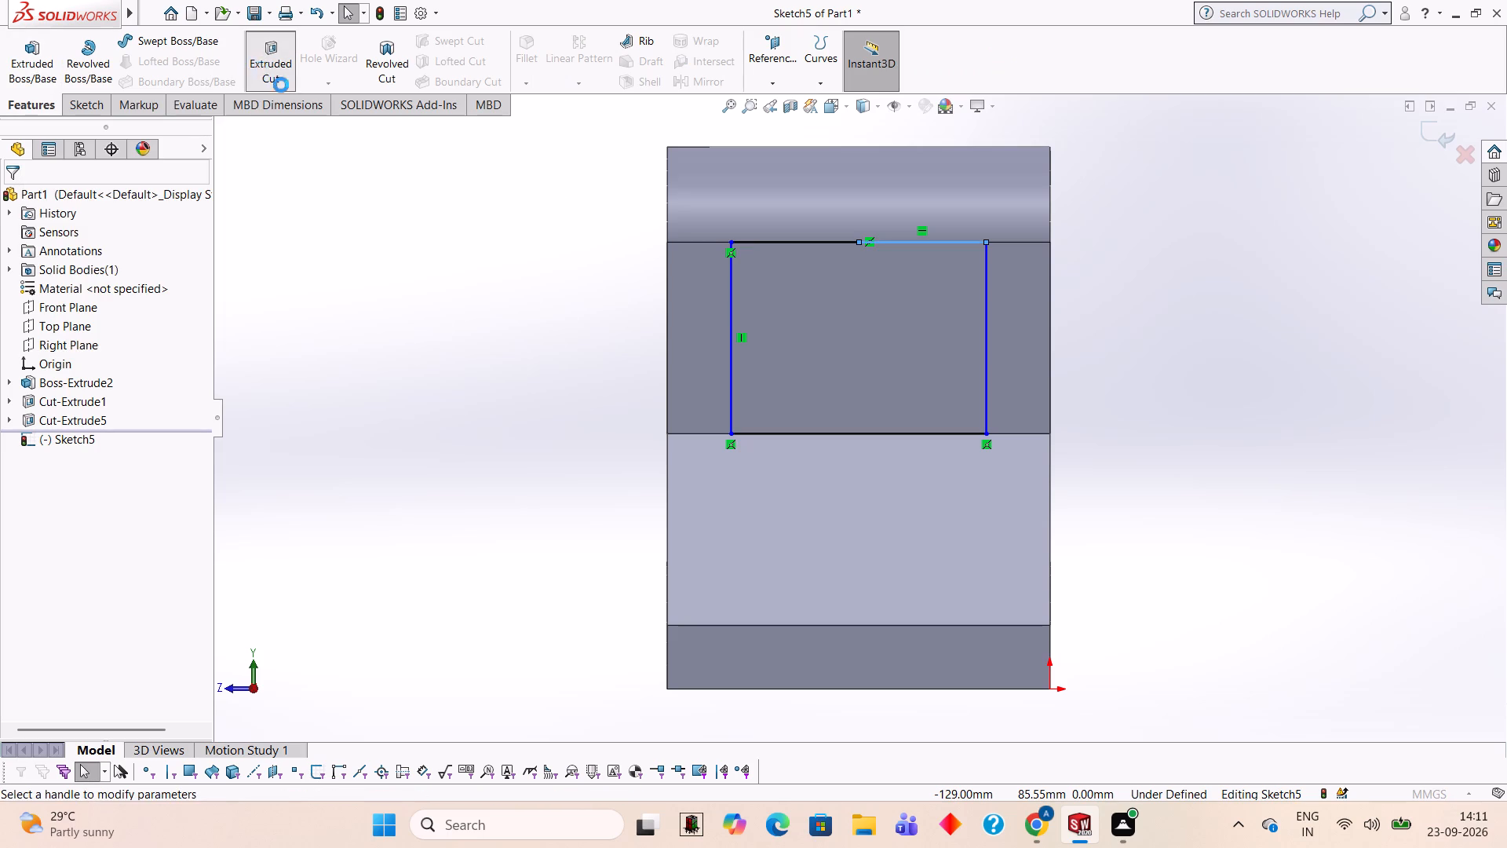
pyautogui.moveTo(1280, 225); pyautogui.dragTo(1191, 365, button='middle')
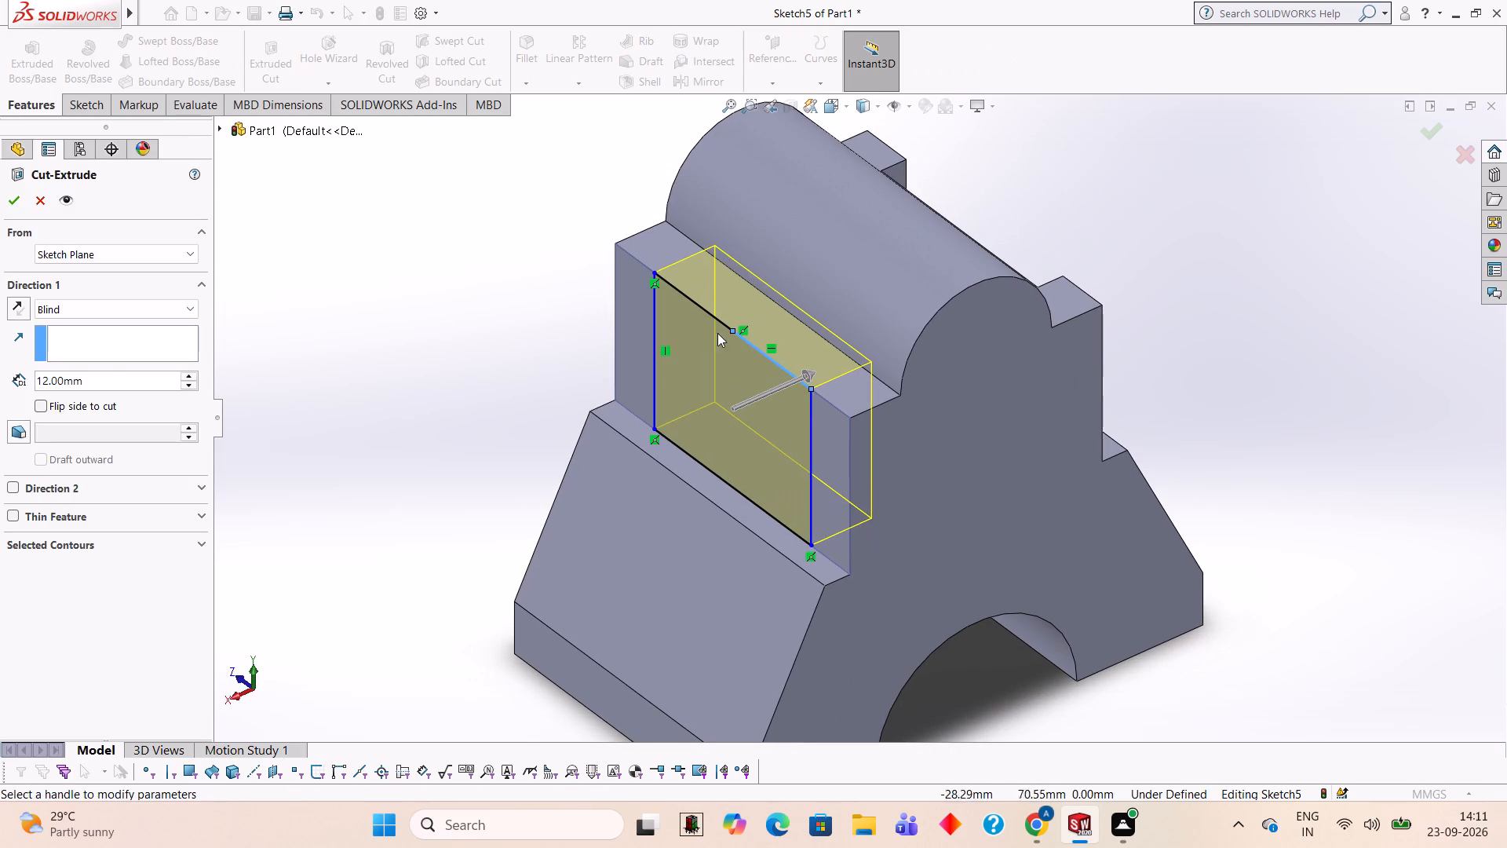
pyautogui.click(133, 376)
pyautogui.press('5')
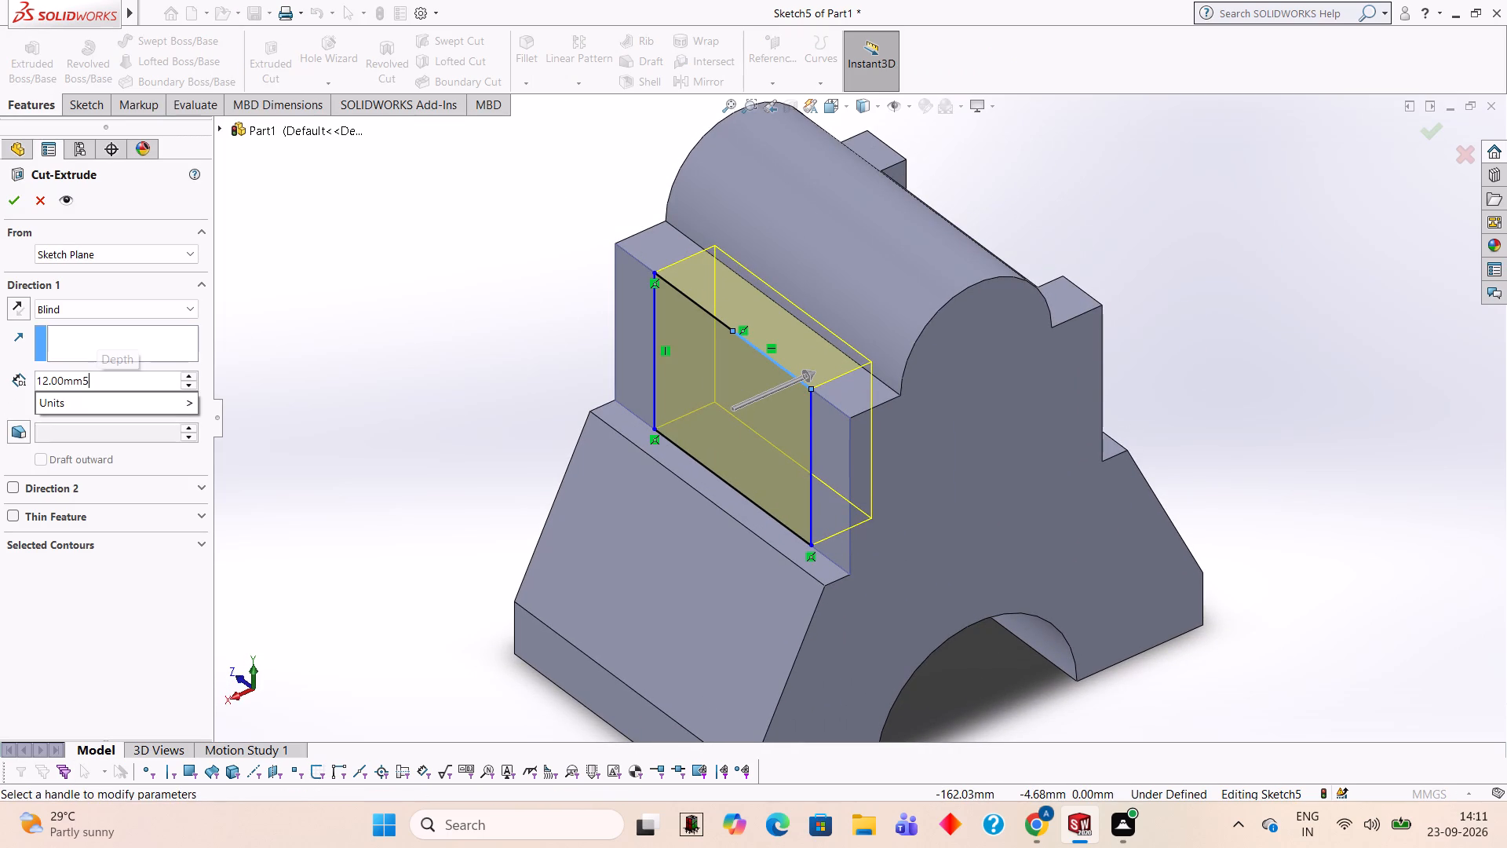
pyautogui.press('Return')
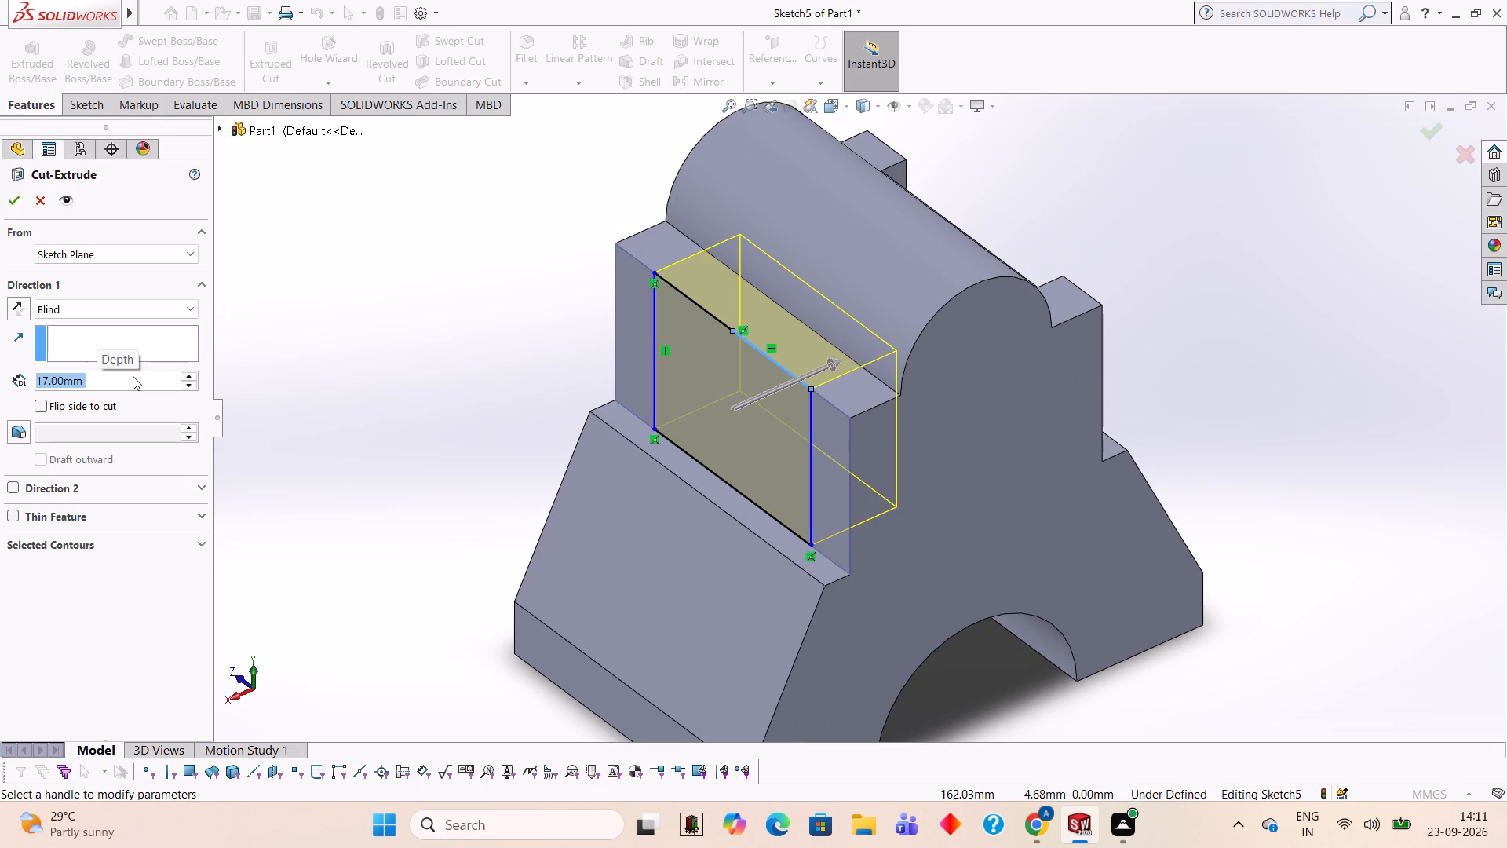
pyautogui.press('5')
pyautogui.press('Return')
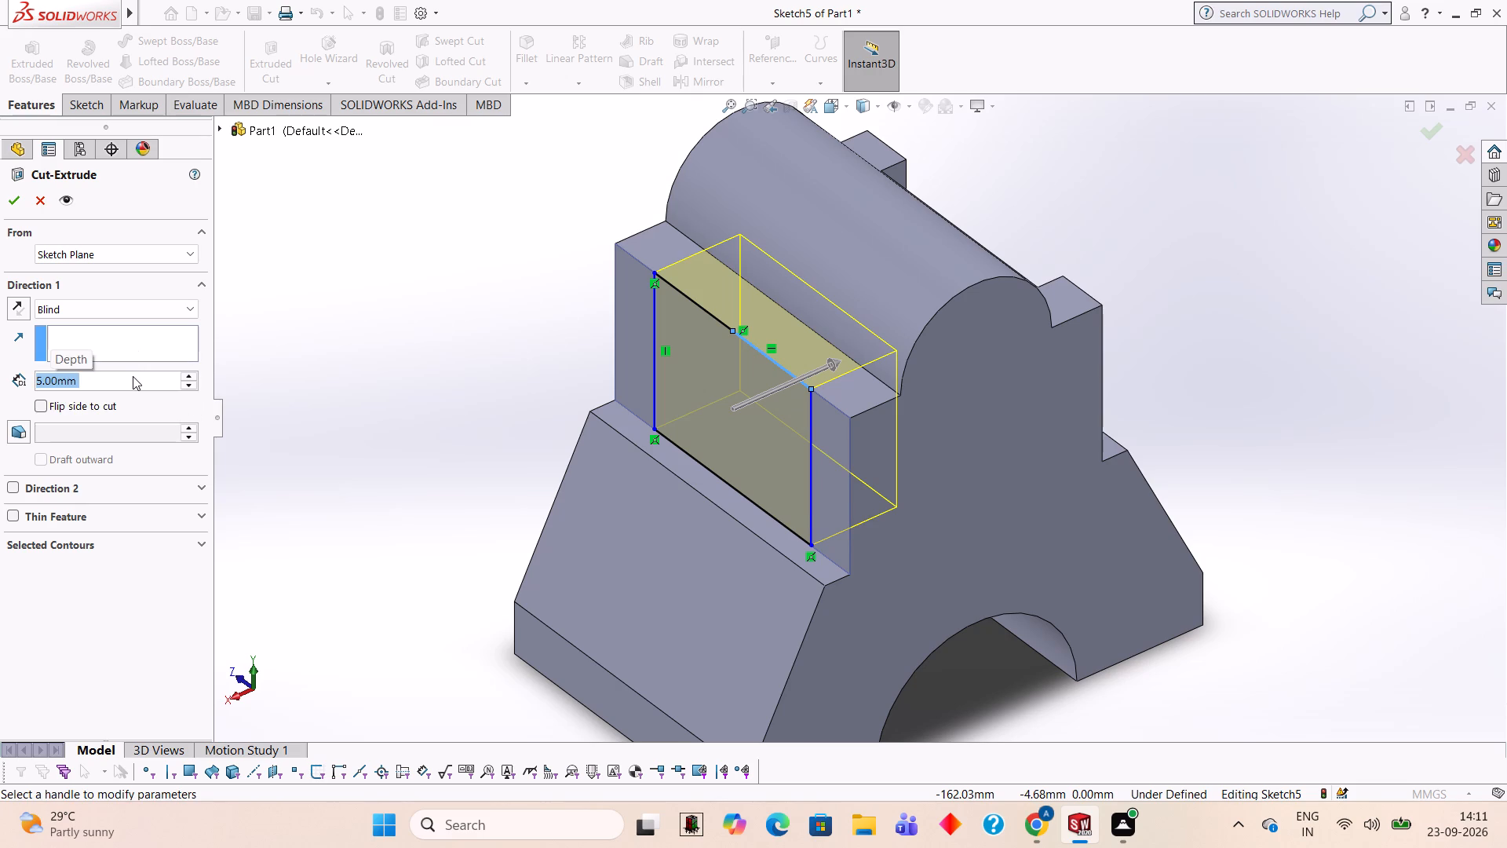
pyautogui.click(13, 196)
pyautogui.click(1194, 221)
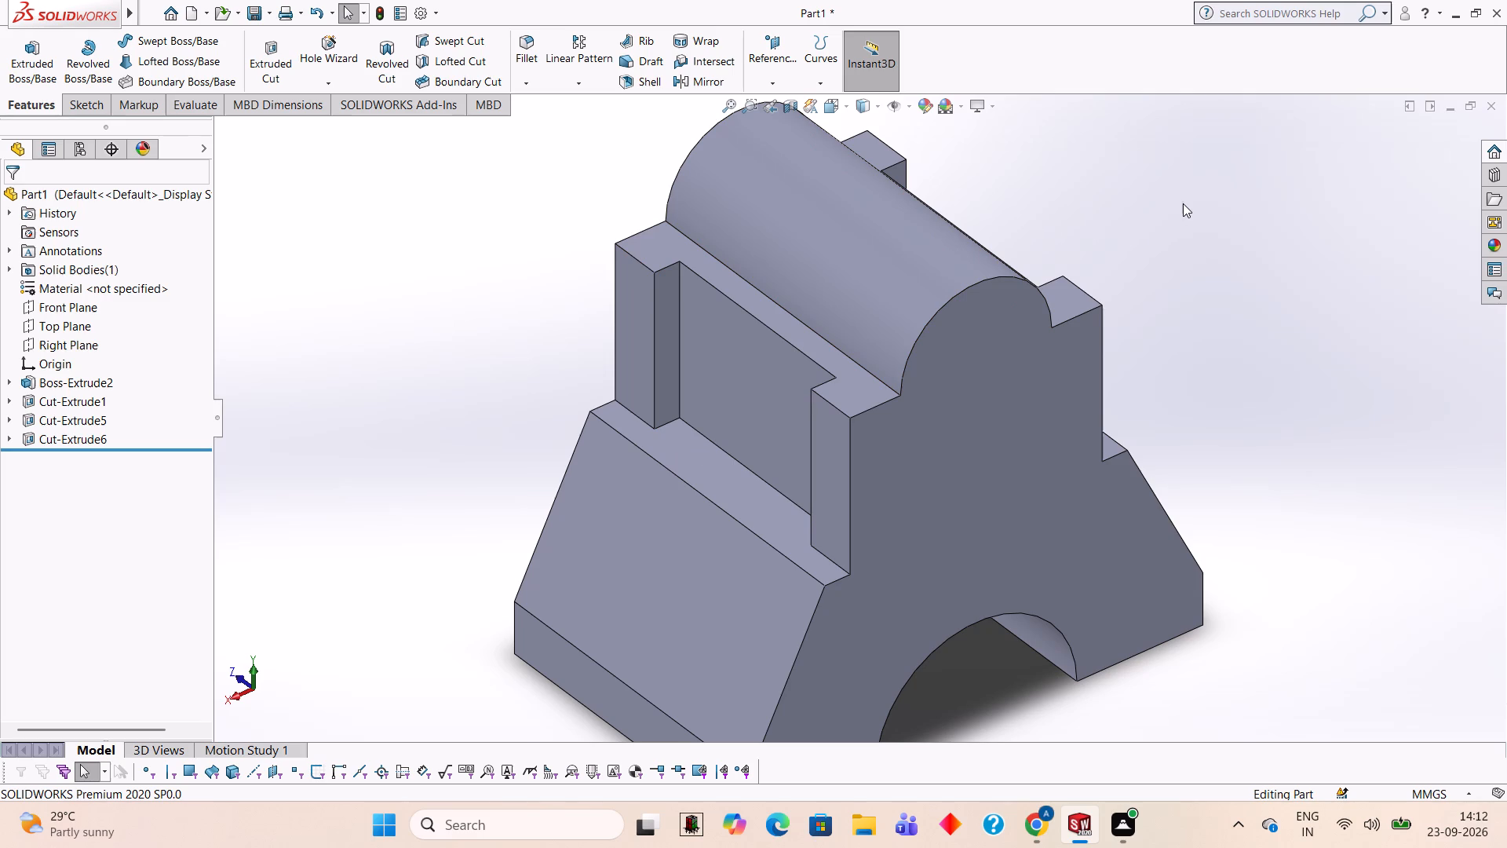
# Open a sketch on the ledge face below the newly cut upper-side recess and view it face-on.
pyautogui.moveTo(1256, 191); pyautogui.dragTo(1216, 263, button='middle')
pyautogui.moveTo(1216, 263); pyautogui.dragTo(1241, 251, button='middle')
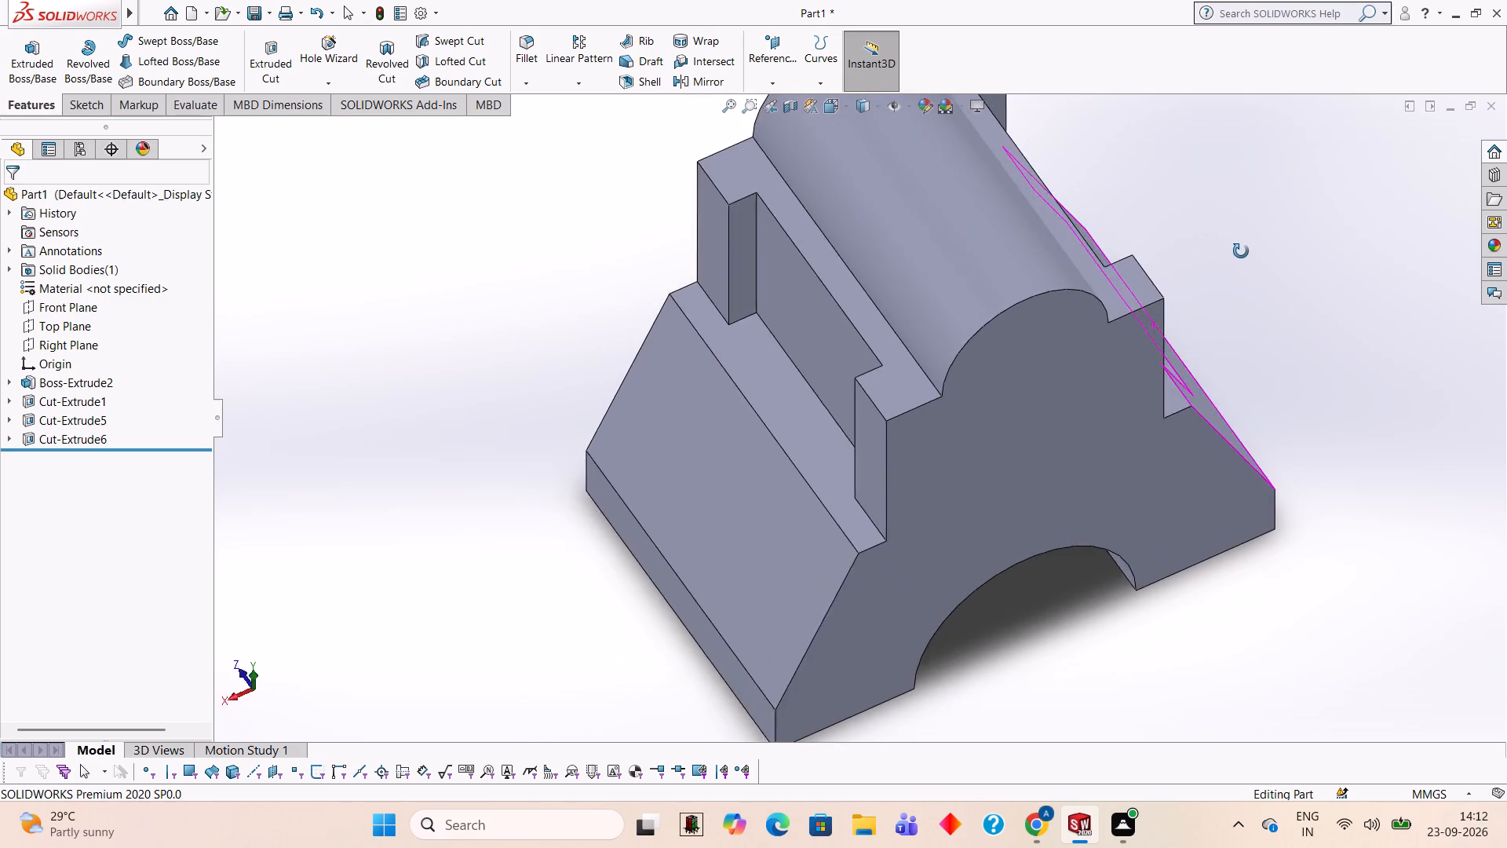
pyautogui.moveTo(1241, 251); pyautogui.dragTo(1228, 161, button='middle')
pyautogui.scroll(4, 1228, 161)
pyautogui.scroll(-1, 1165, 225)
pyautogui.moveTo(1146, 235); pyautogui.dragTo(1172, 228, button='middle')
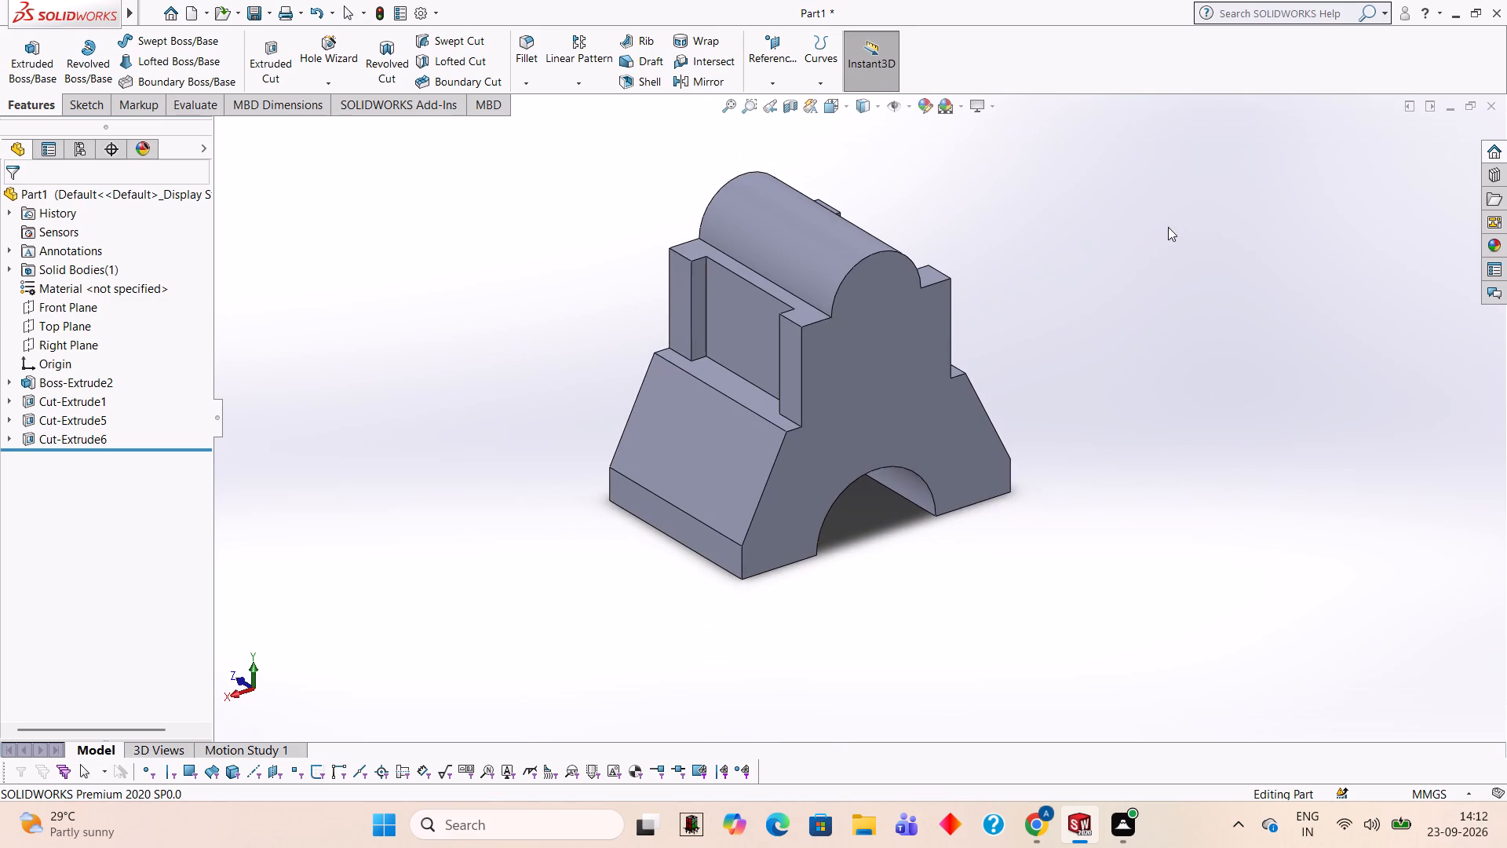
pyautogui.click(699, 423)
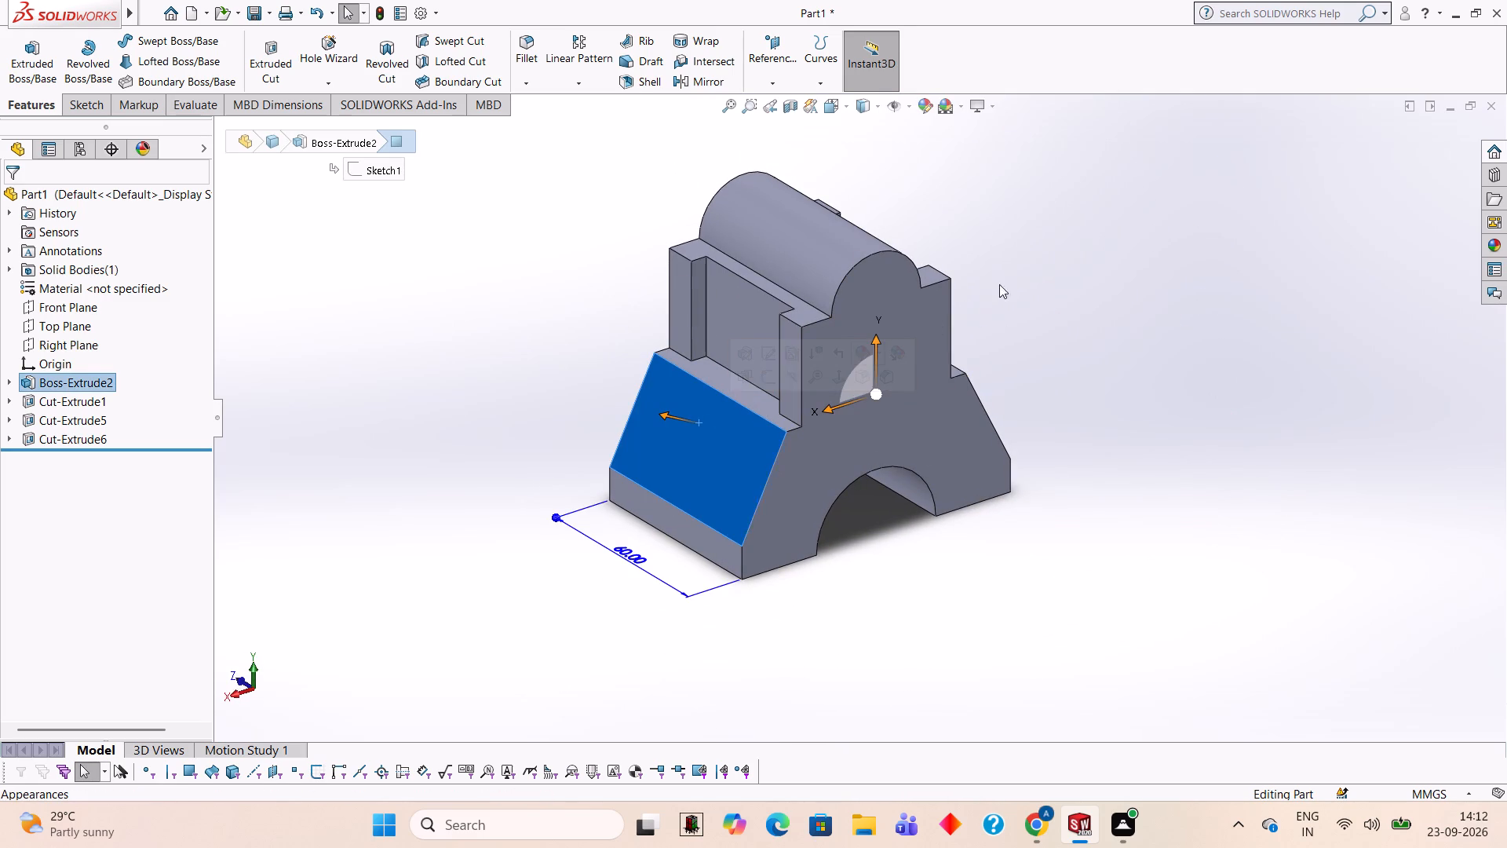
pyautogui.press('Escape')
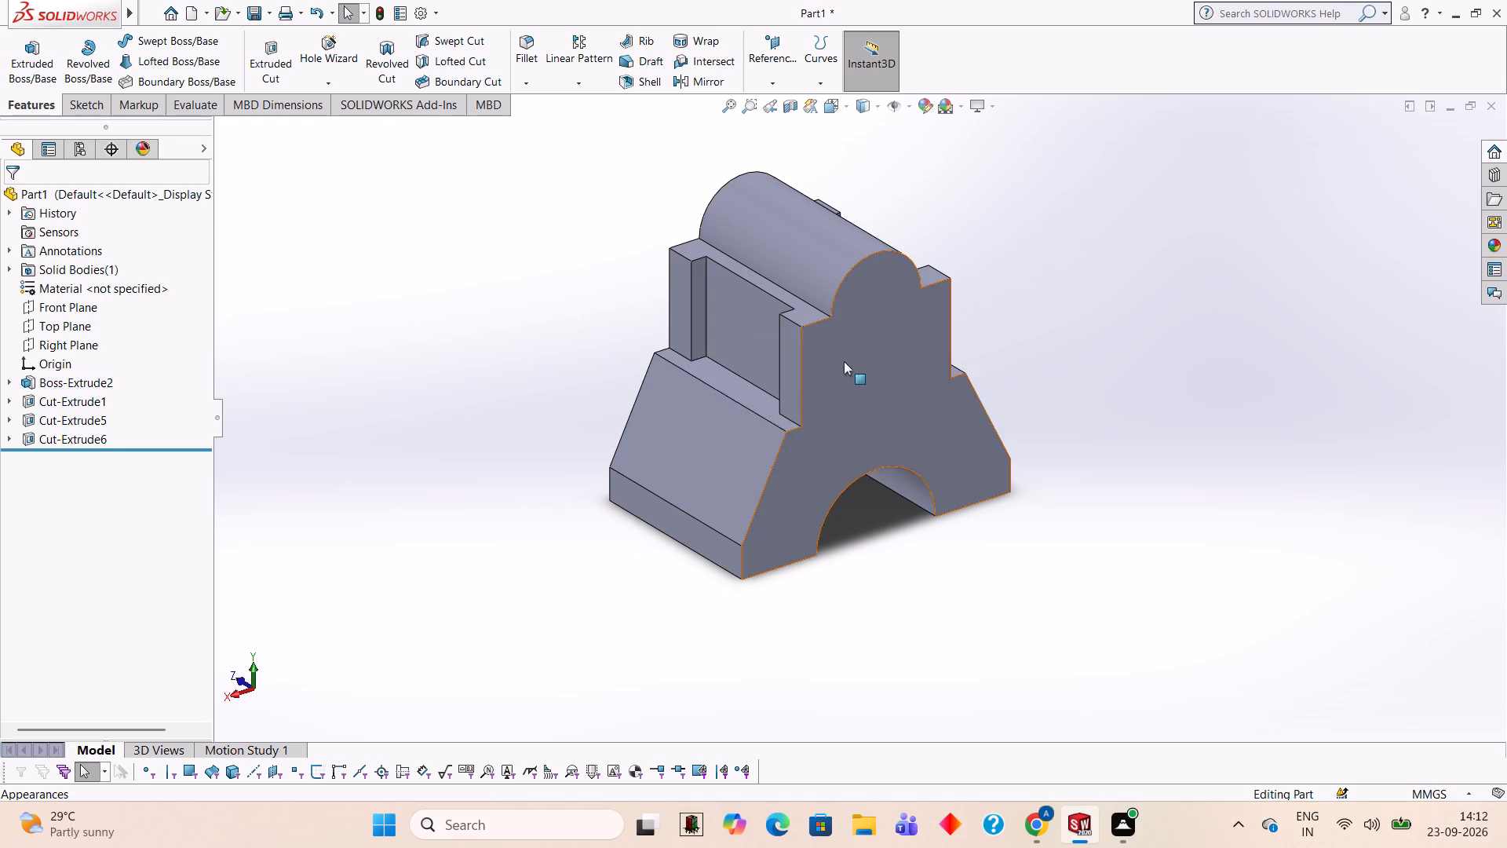
pyautogui.click(726, 382)
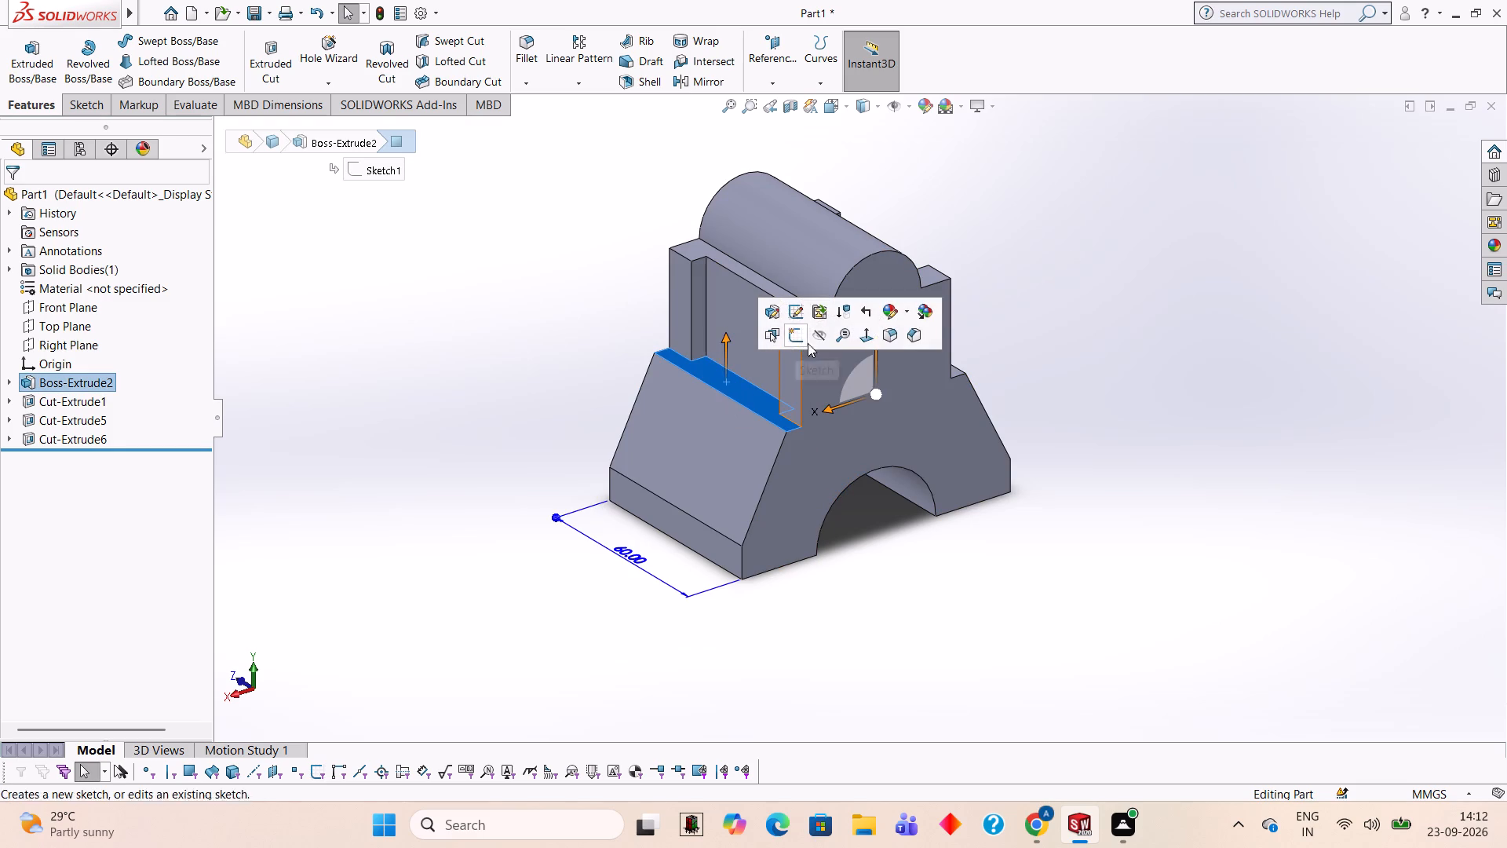
pyautogui.click(793, 337)
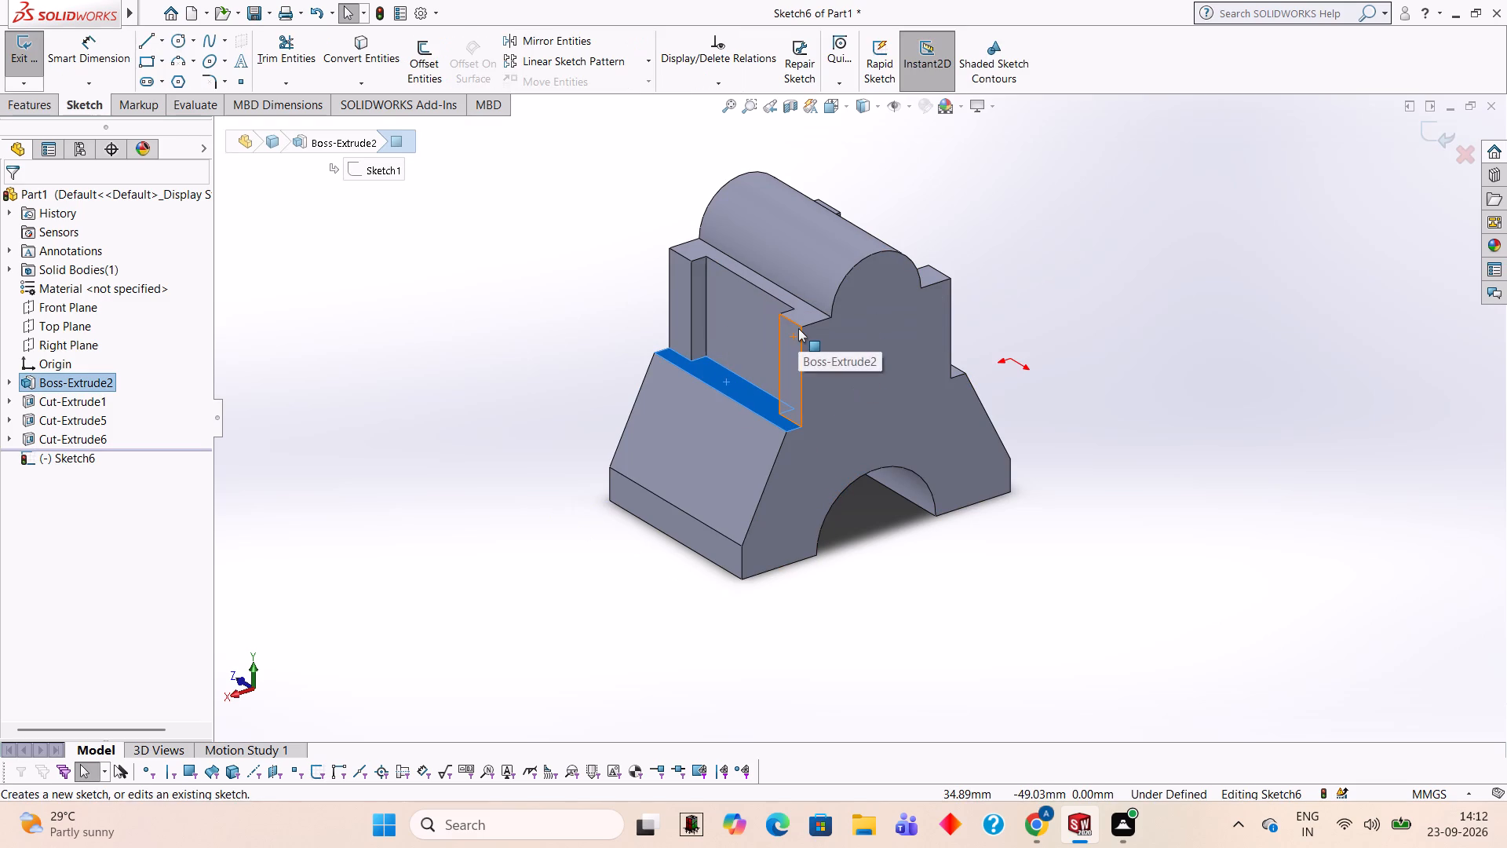
pyautogui.hotkey('ctrl', '8')
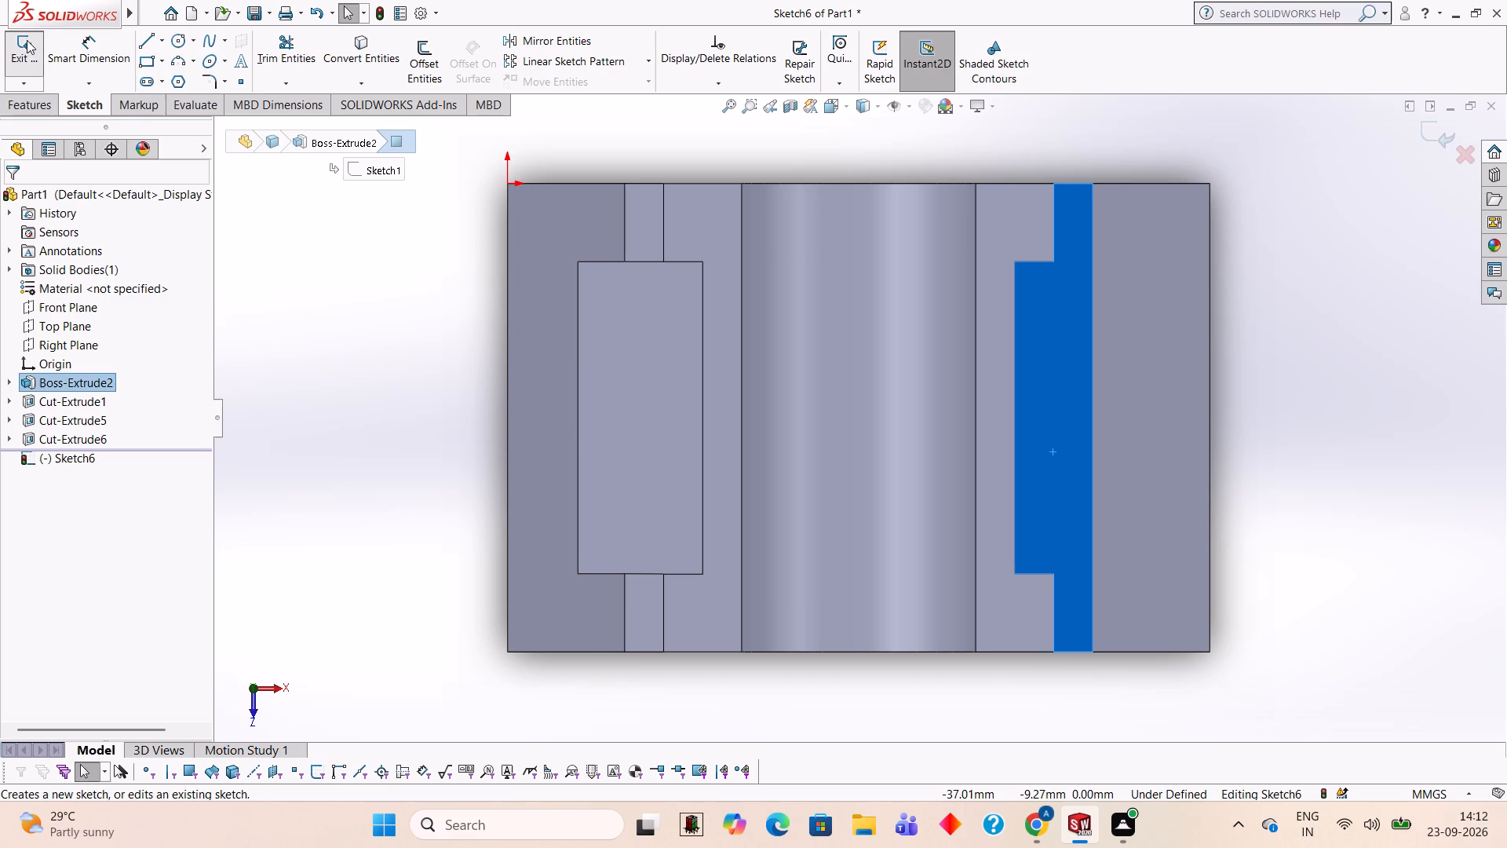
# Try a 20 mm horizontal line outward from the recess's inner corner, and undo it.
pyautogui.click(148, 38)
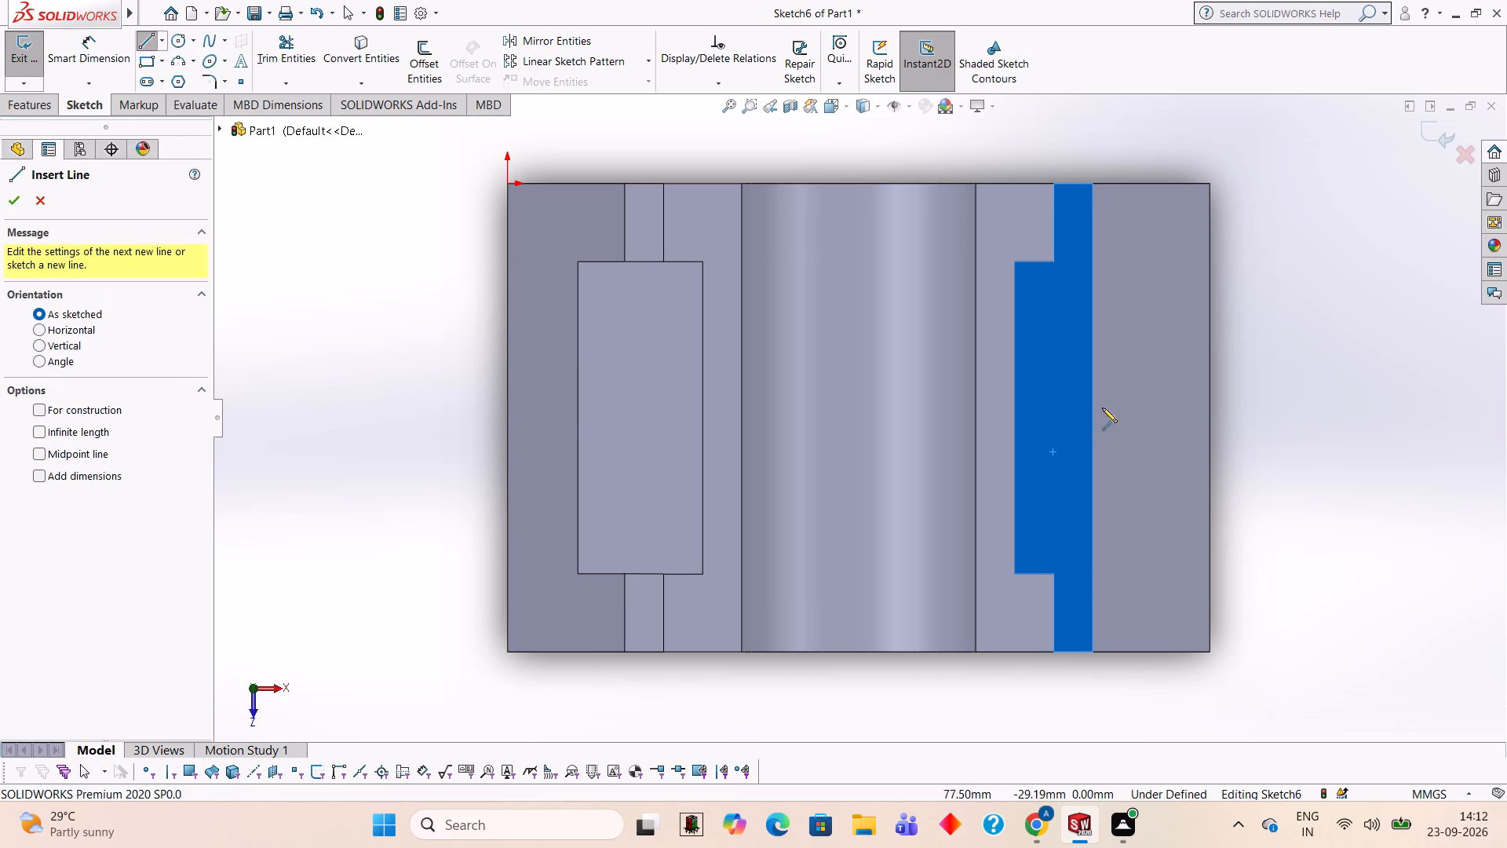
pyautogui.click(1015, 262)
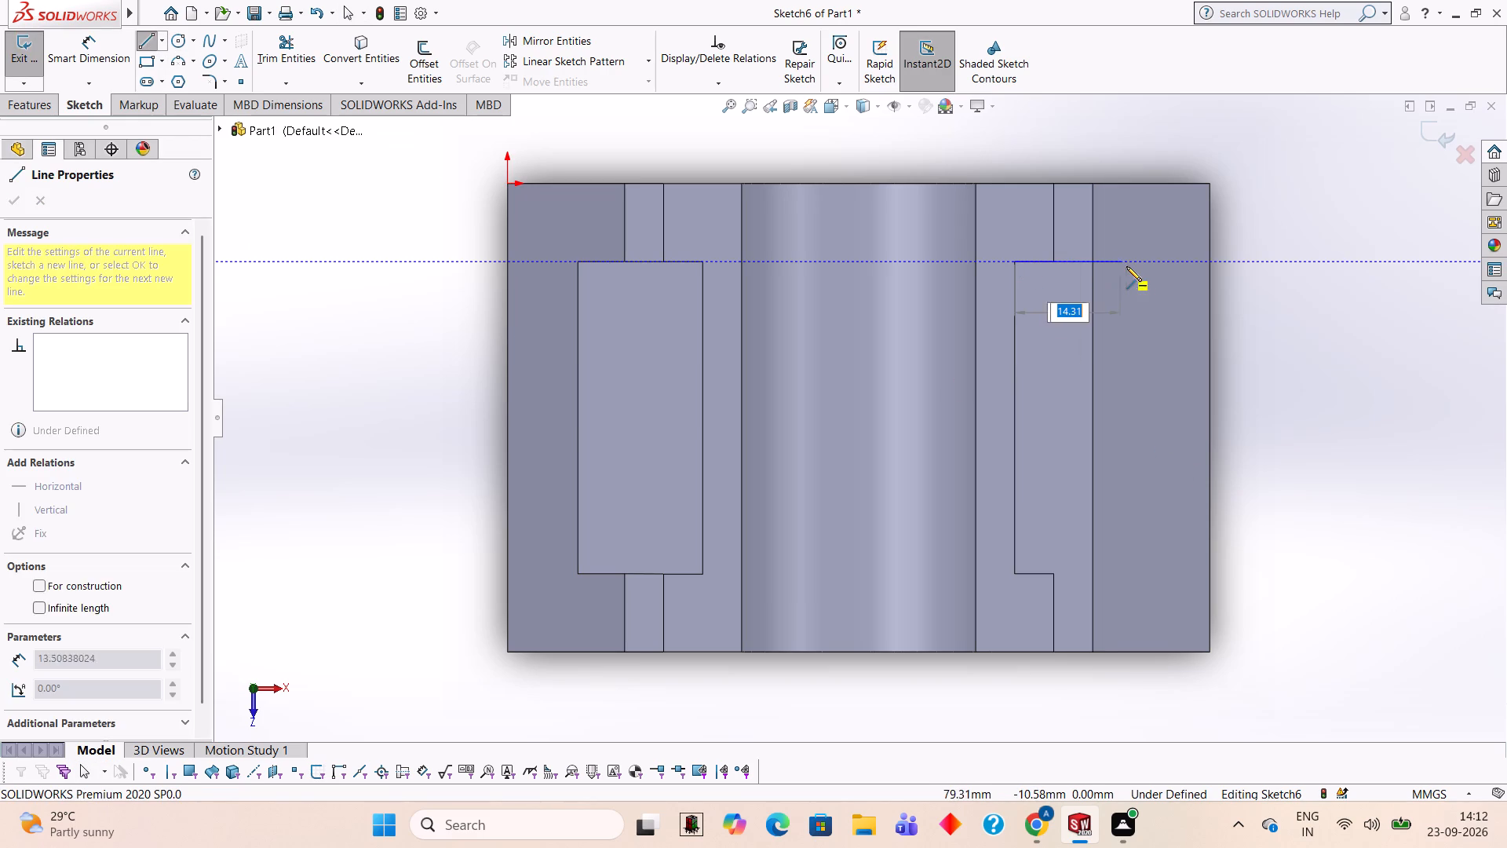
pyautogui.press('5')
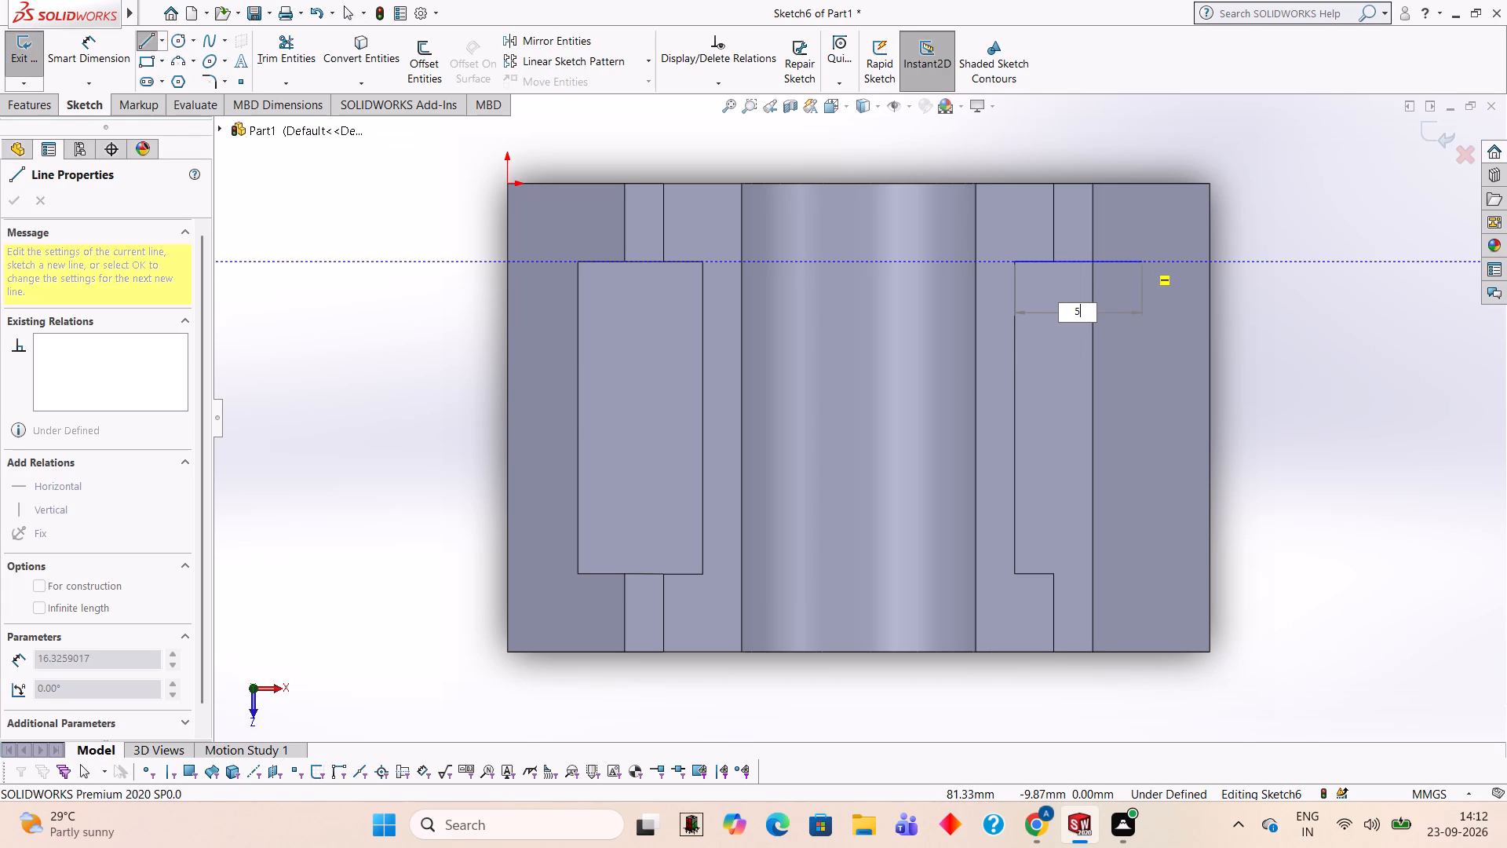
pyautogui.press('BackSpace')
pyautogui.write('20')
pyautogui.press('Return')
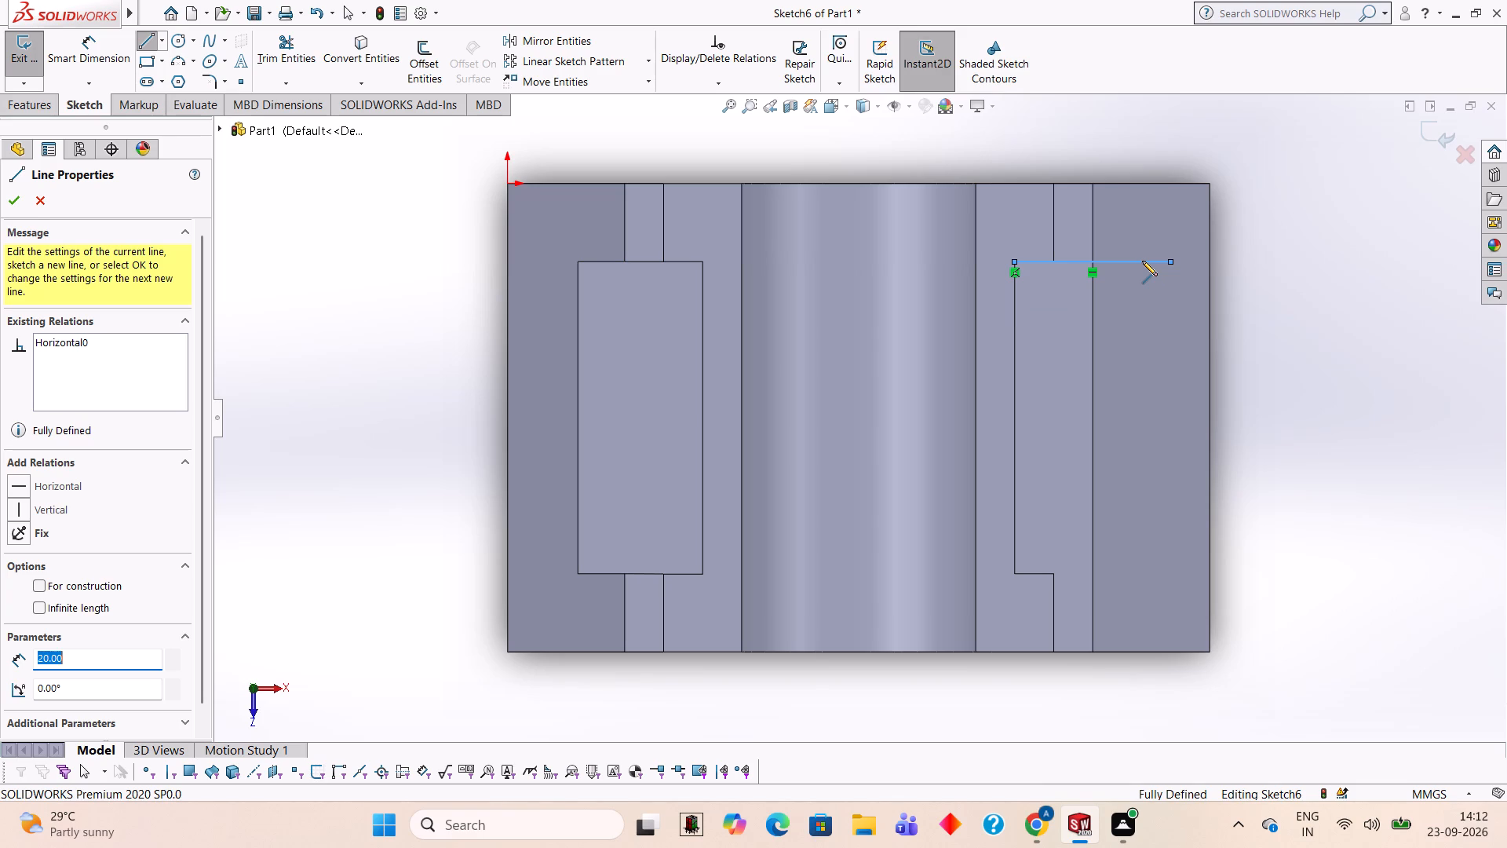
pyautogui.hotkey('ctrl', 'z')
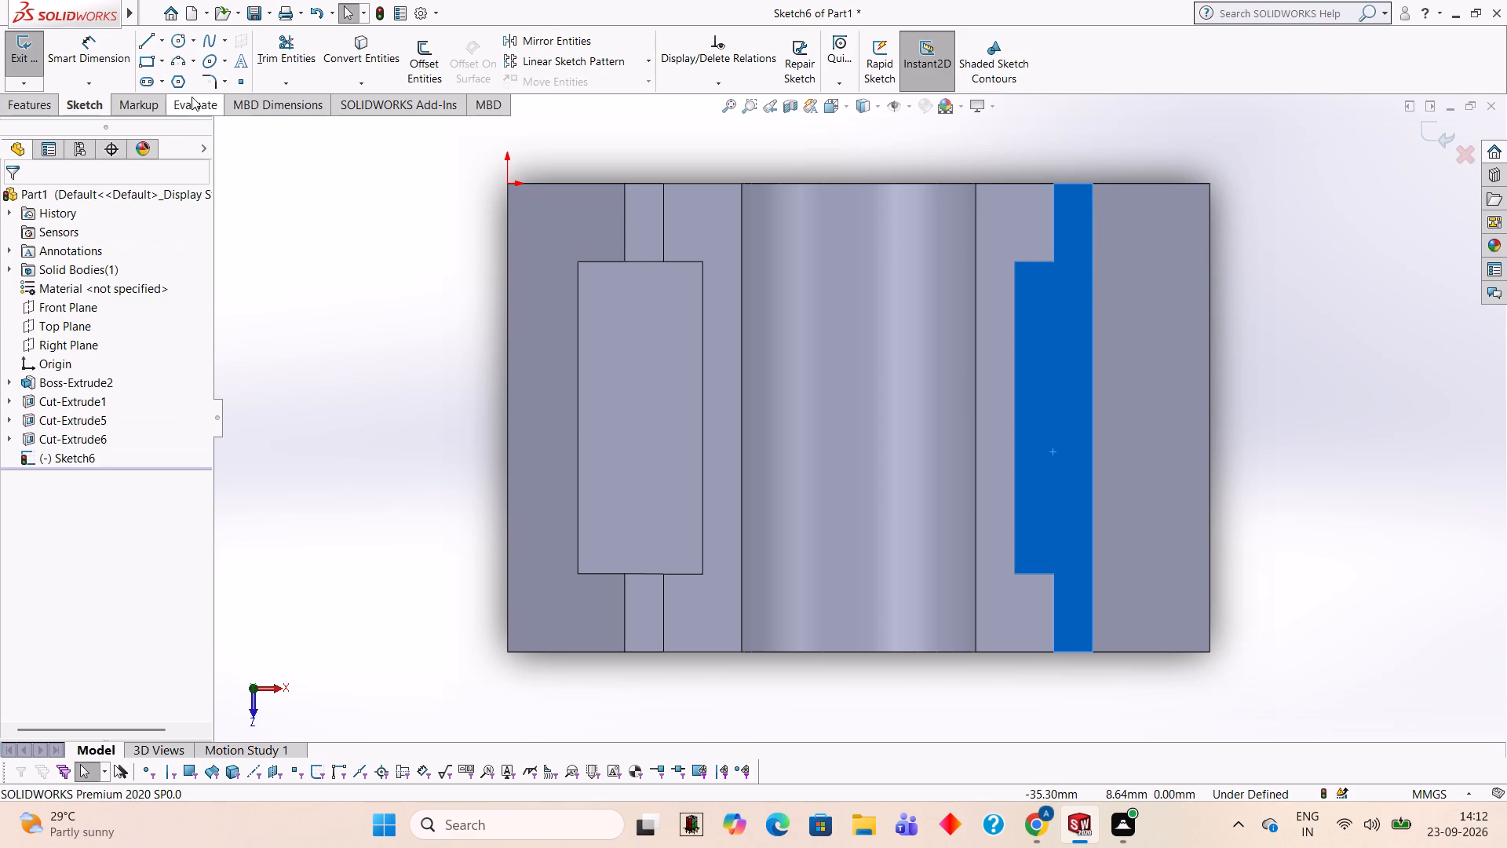
# Sketch a closed 15 mm by 40 mm rectangle from the recess's inner corners outward across the ledge and over the slope.
pyautogui.click(154, 45)
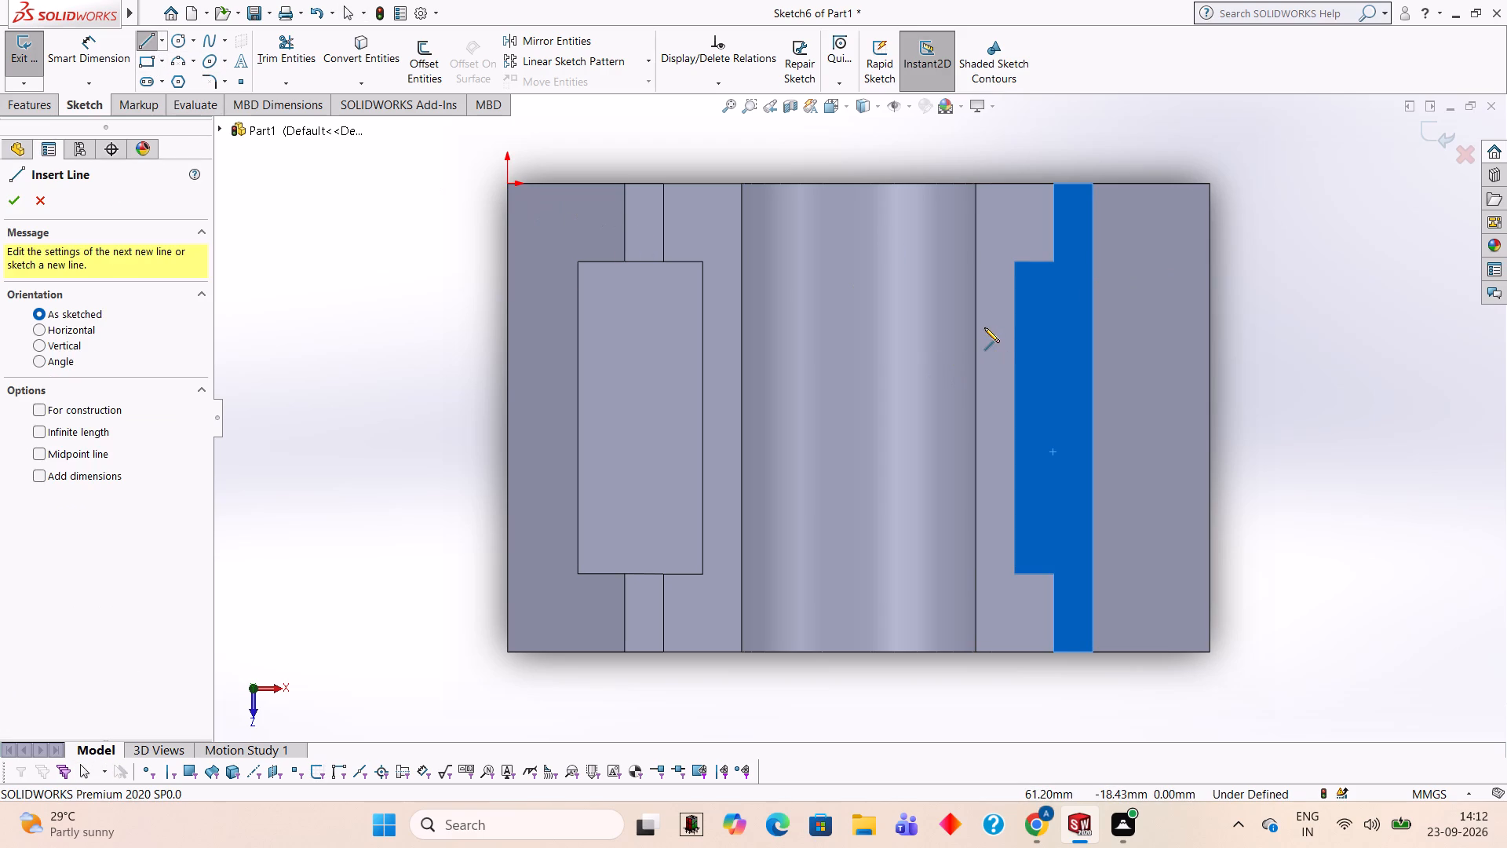
pyautogui.click(1016, 261)
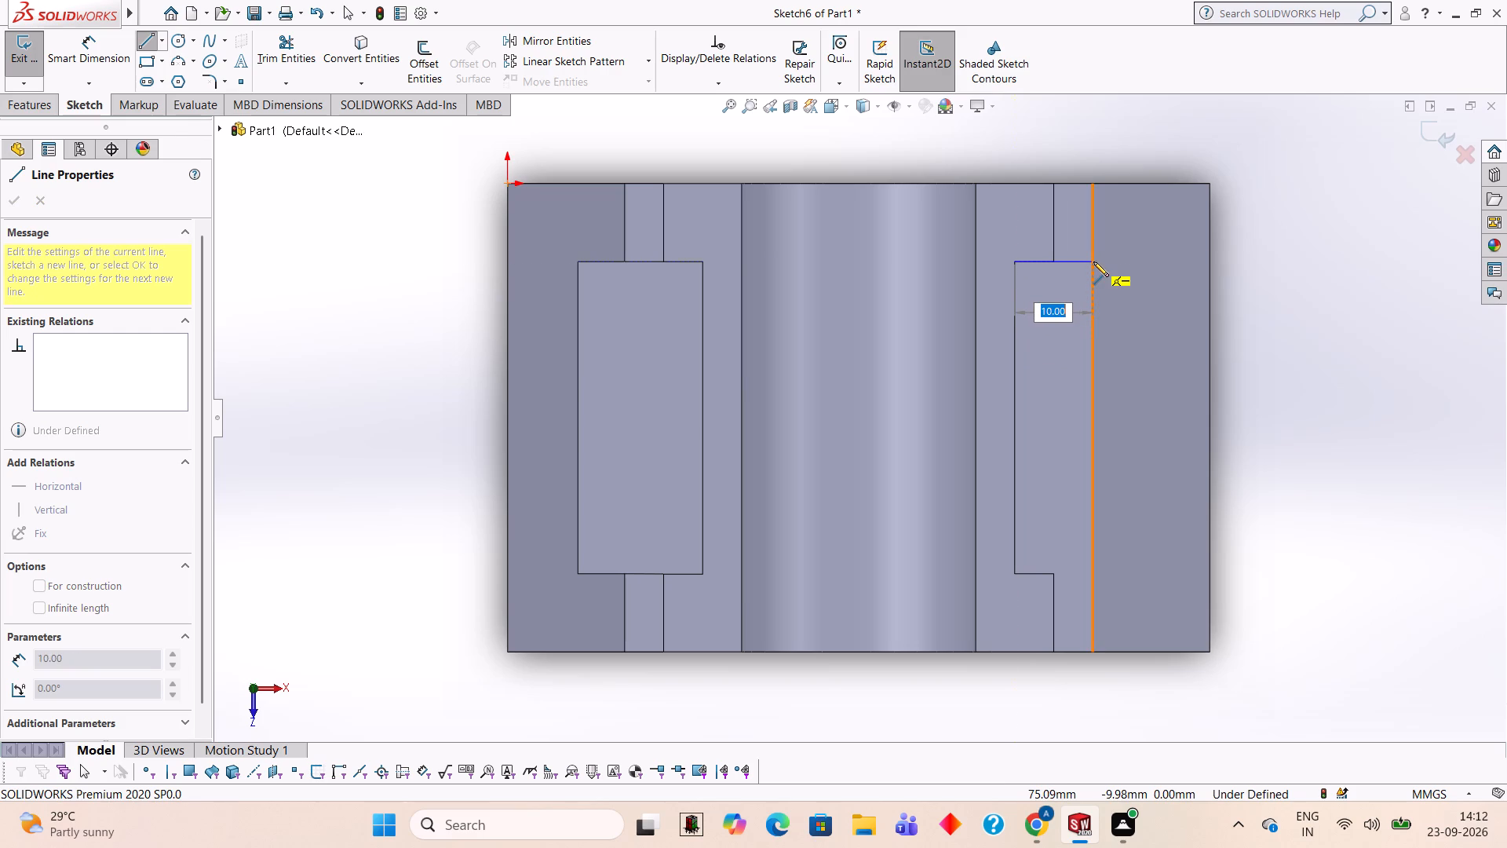
pyautogui.write('15')
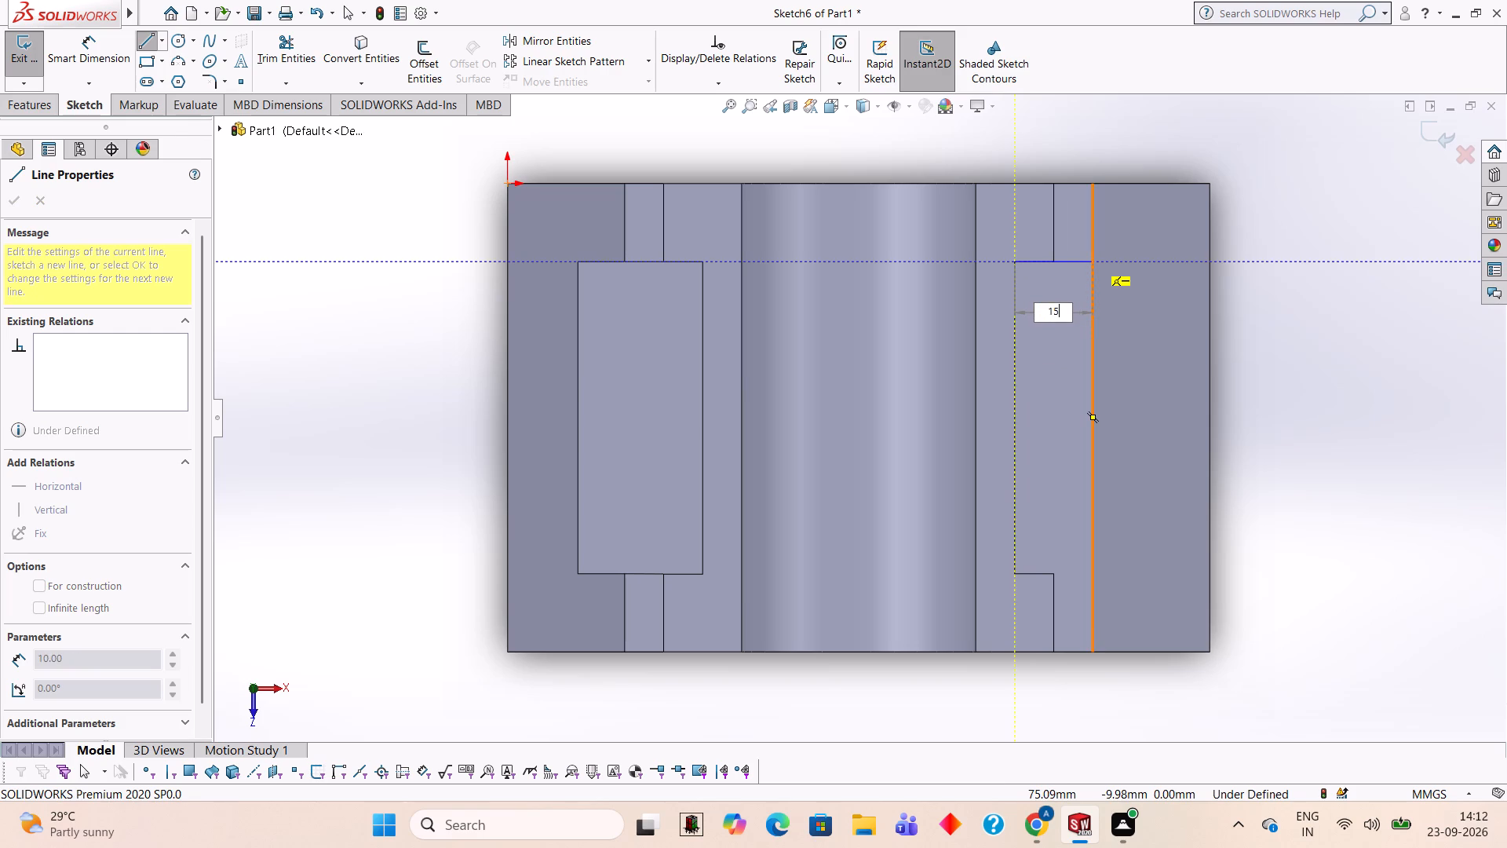
pyautogui.press('Return')
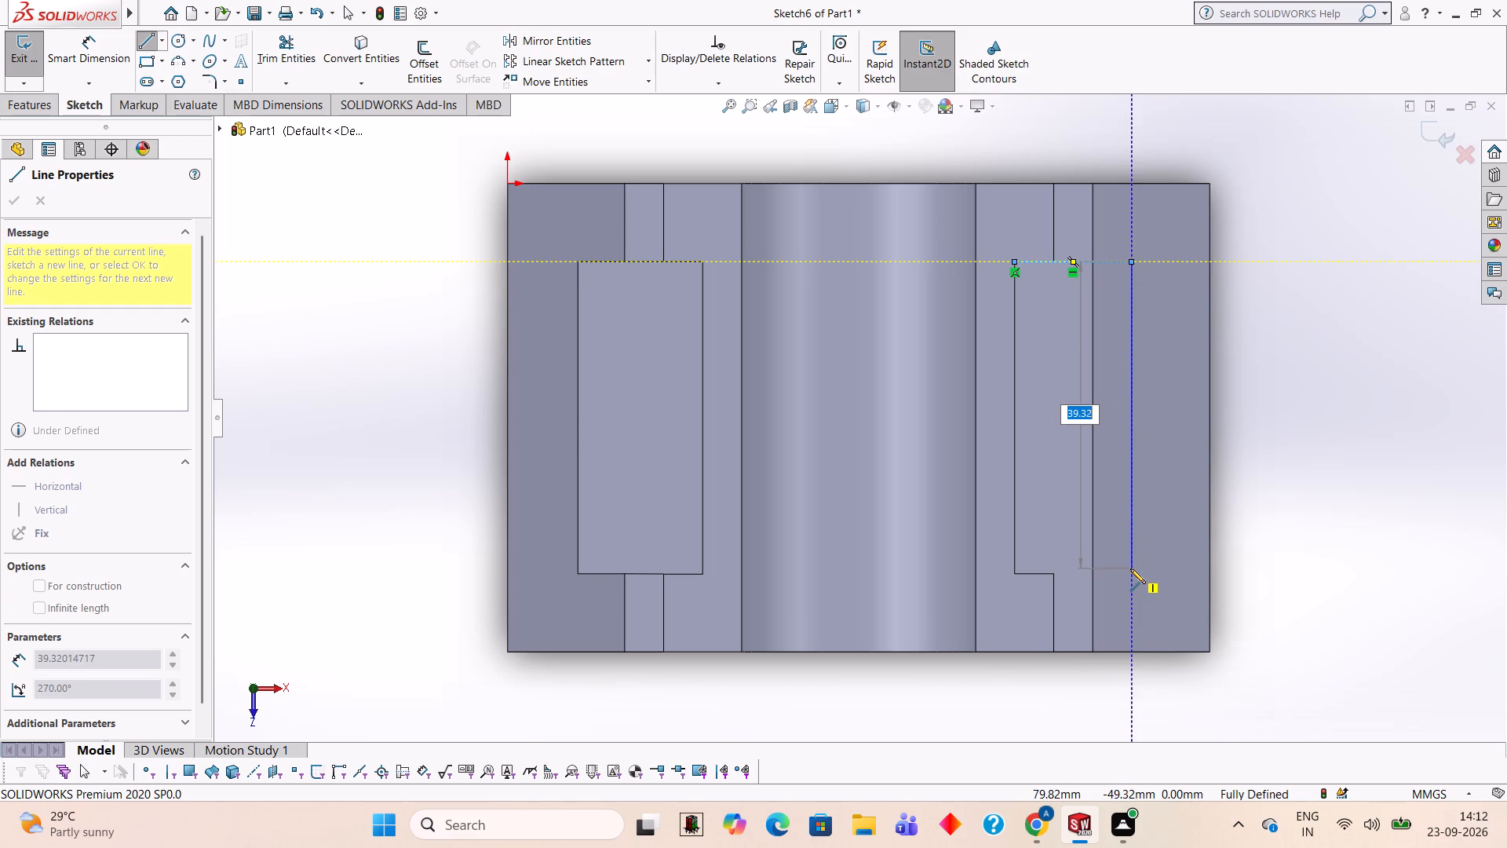
pyautogui.write('40')
pyautogui.press('Return')
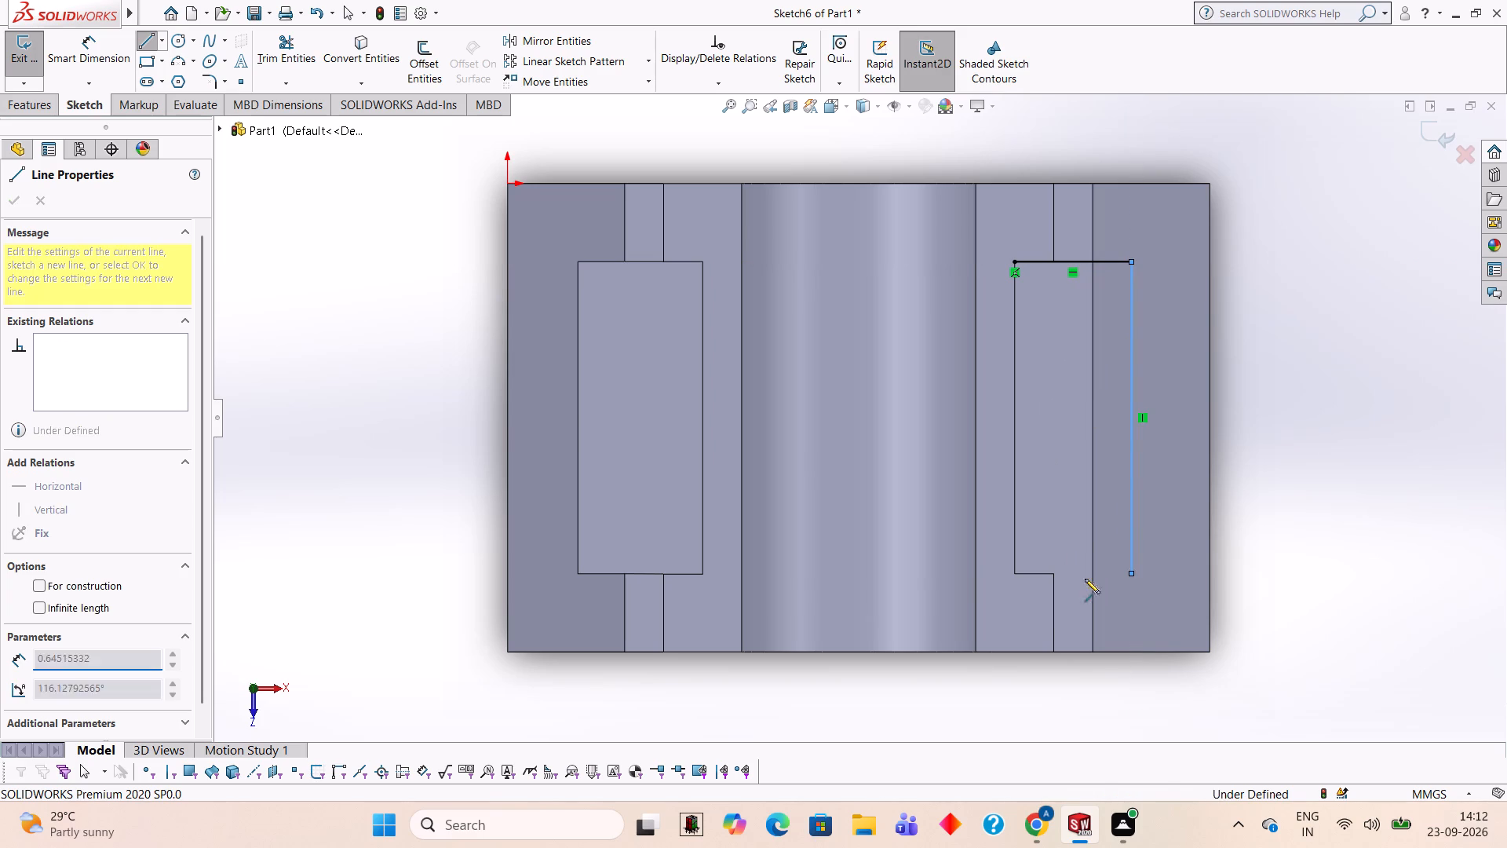
pyautogui.click(1011, 572)
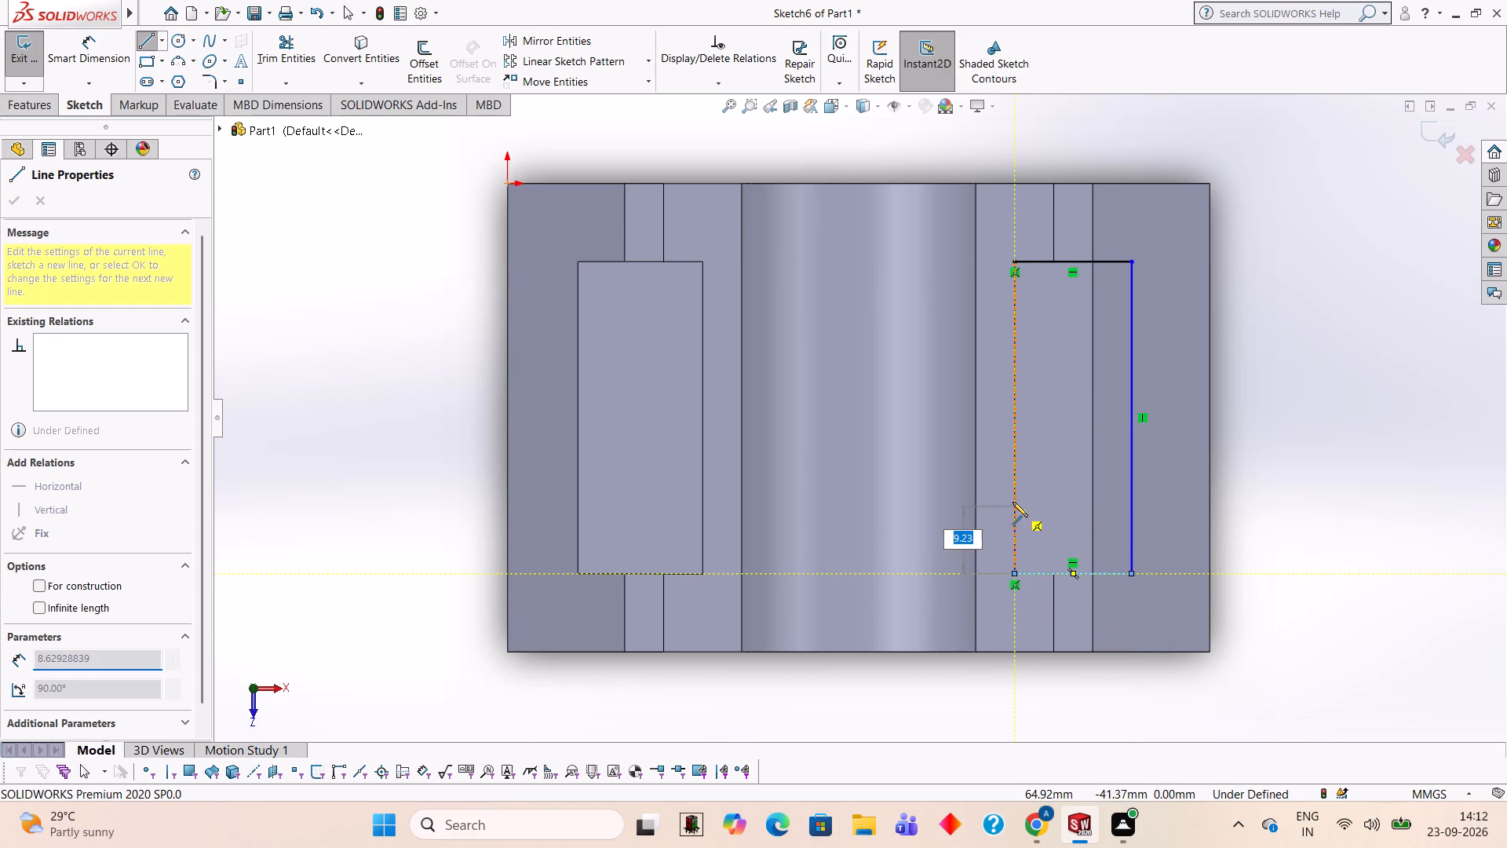
pyautogui.click(1013, 262)
pyautogui.press('Escape')
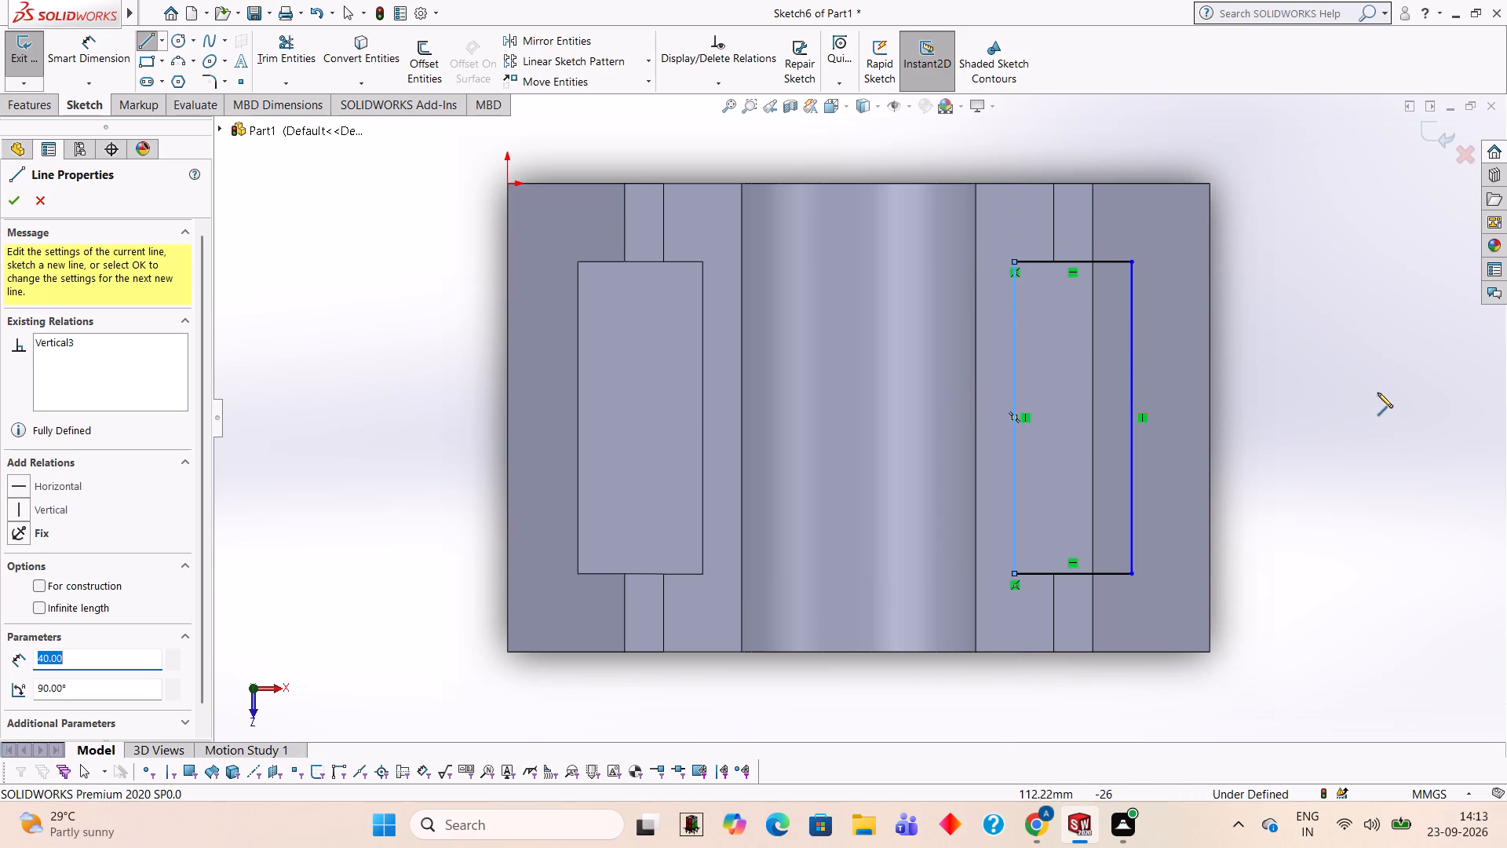
# Cut the ledge rectangle with a 12 mm deep blind extruded cut.
pyautogui.moveTo(1372, 404); pyautogui.dragTo(1286, 186, button='middle')
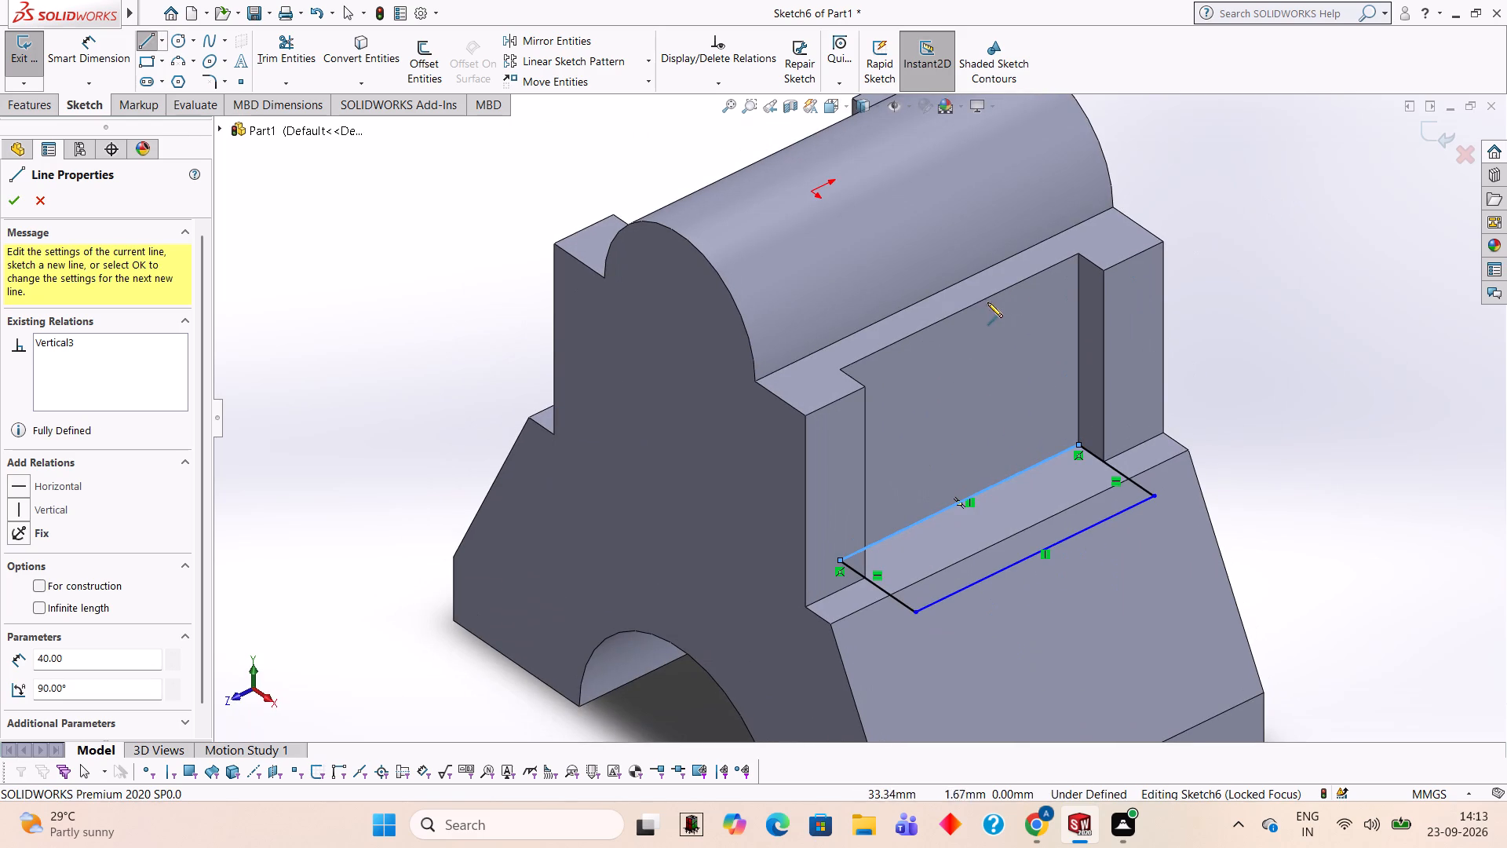
pyautogui.click(11, 209)
pyautogui.click(31, 95)
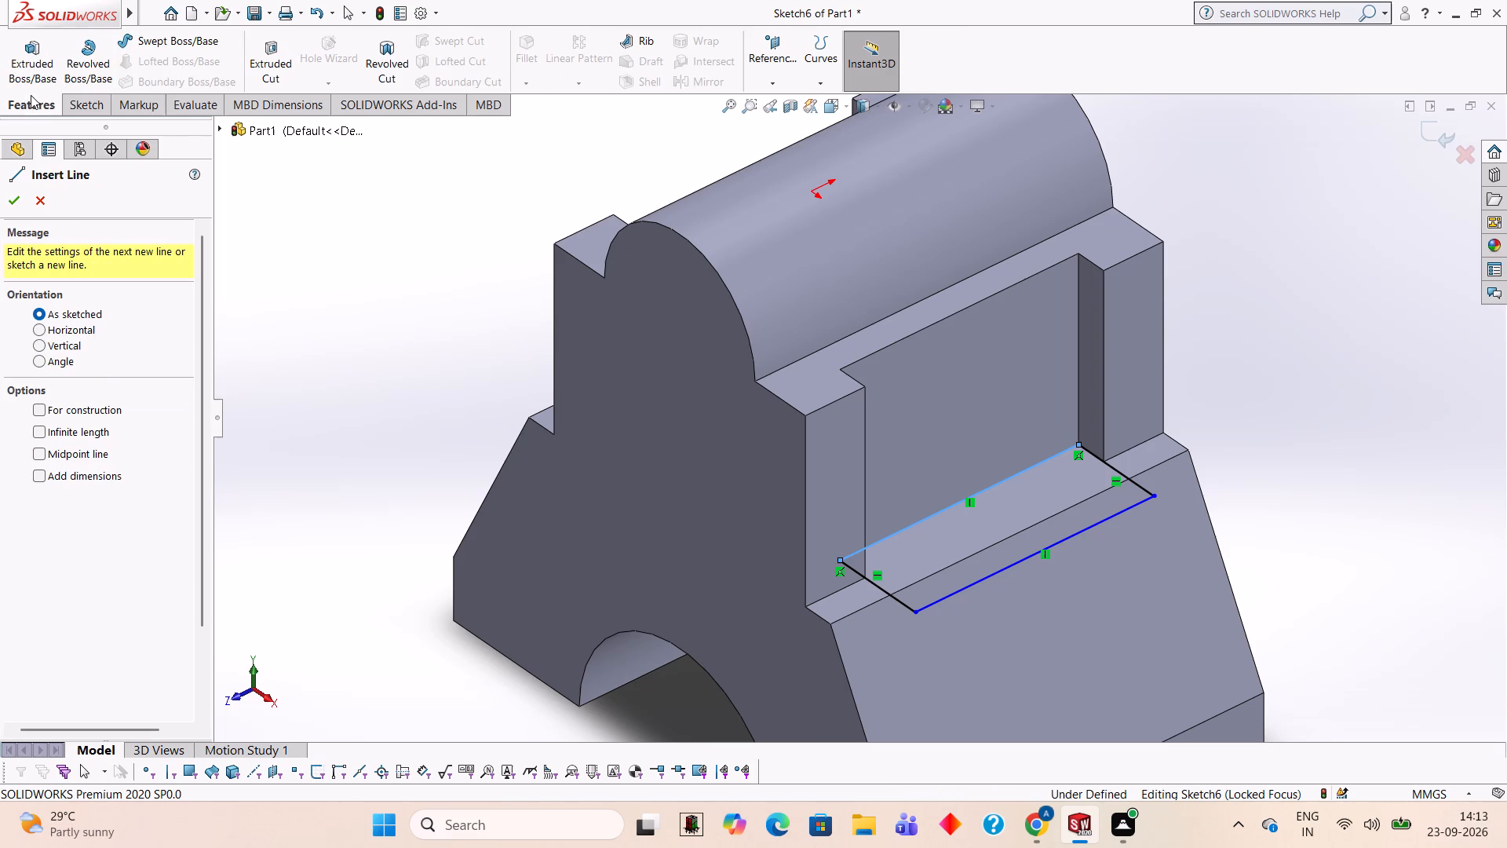
pyautogui.click(285, 83)
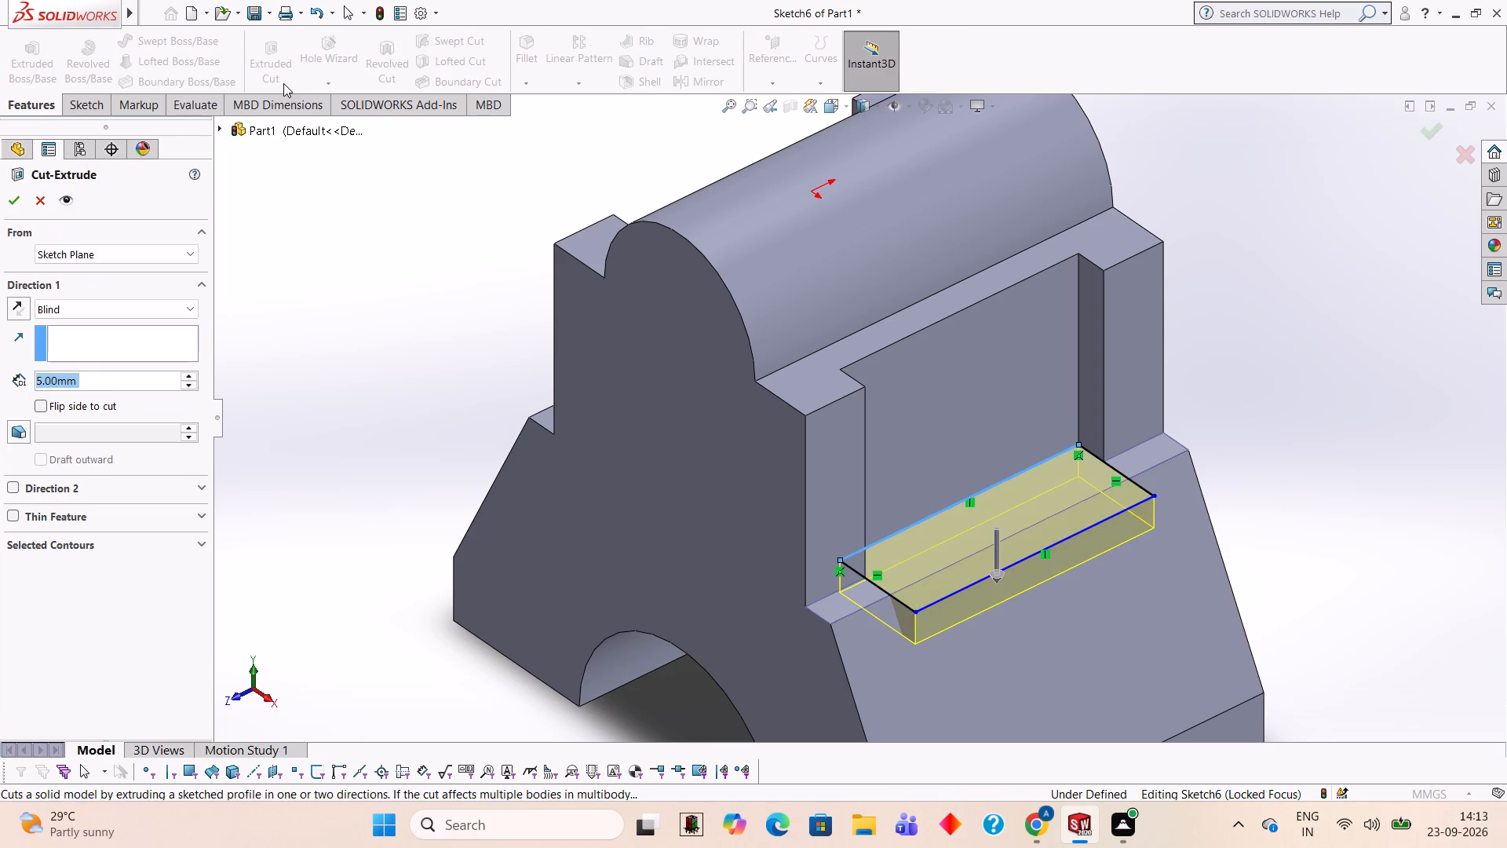
pyautogui.write('12')
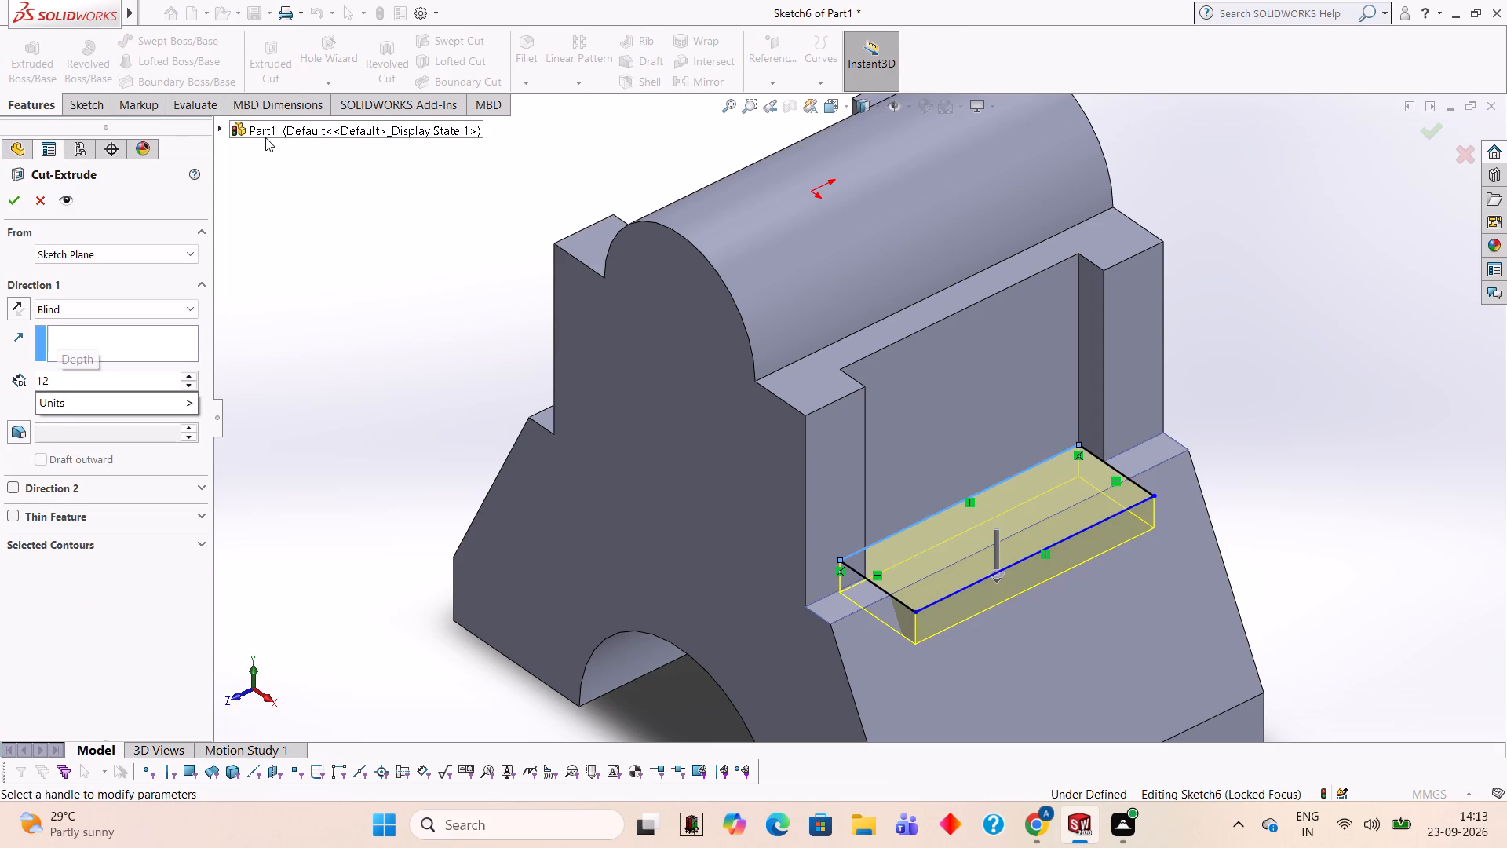
pyautogui.press('Return')
pyautogui.click(13, 208)
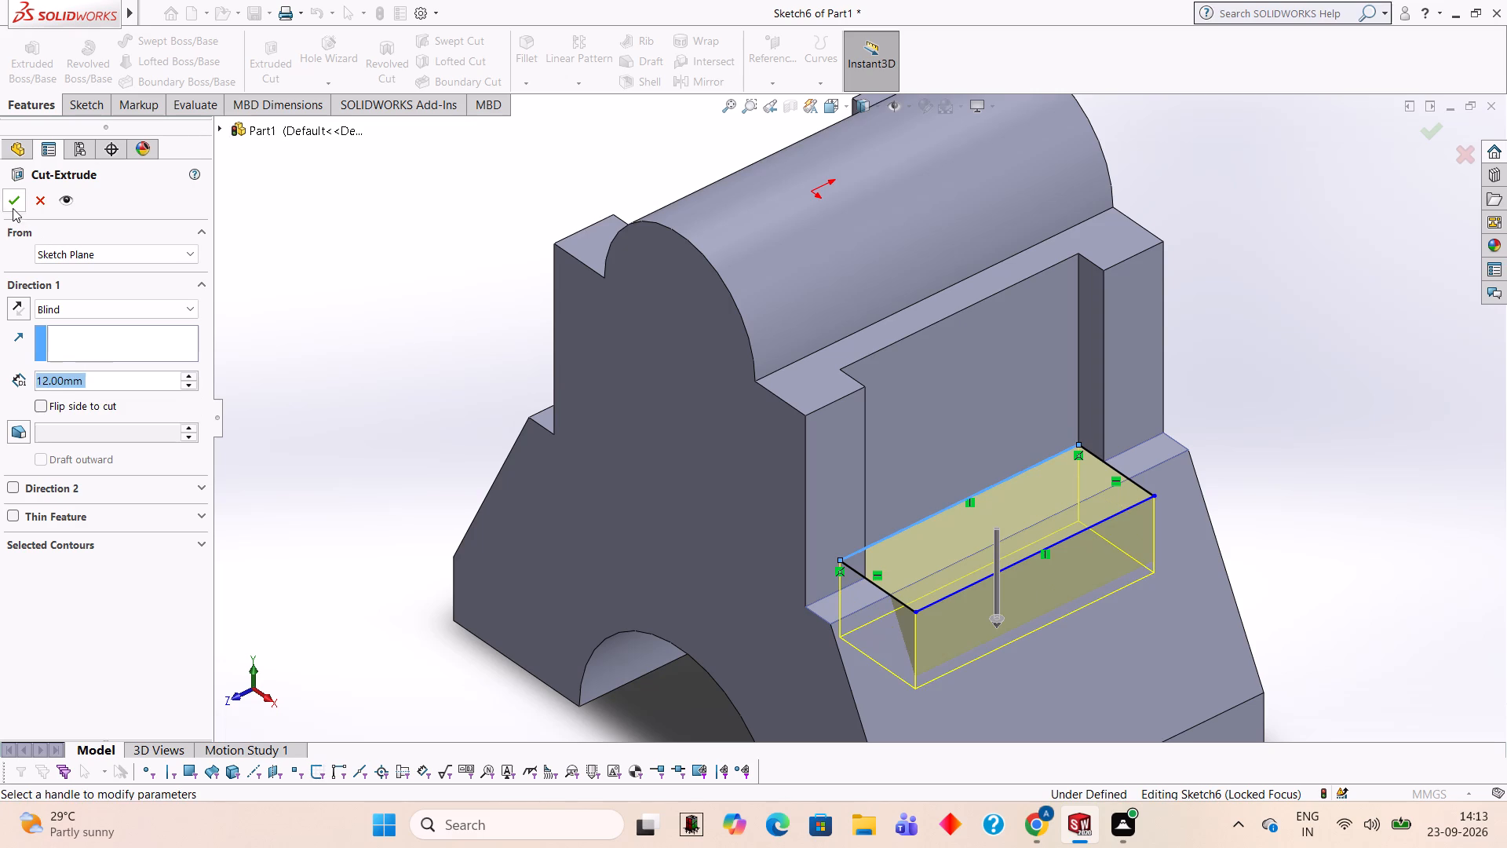
pyautogui.click(338, 267)
# Examine the bracket from several angles to compare the recess cuts on both sides.
pyautogui.scroll(1, 1244, 283)
pyautogui.moveTo(1250, 280); pyautogui.dragTo(1255, 280, button='middle')
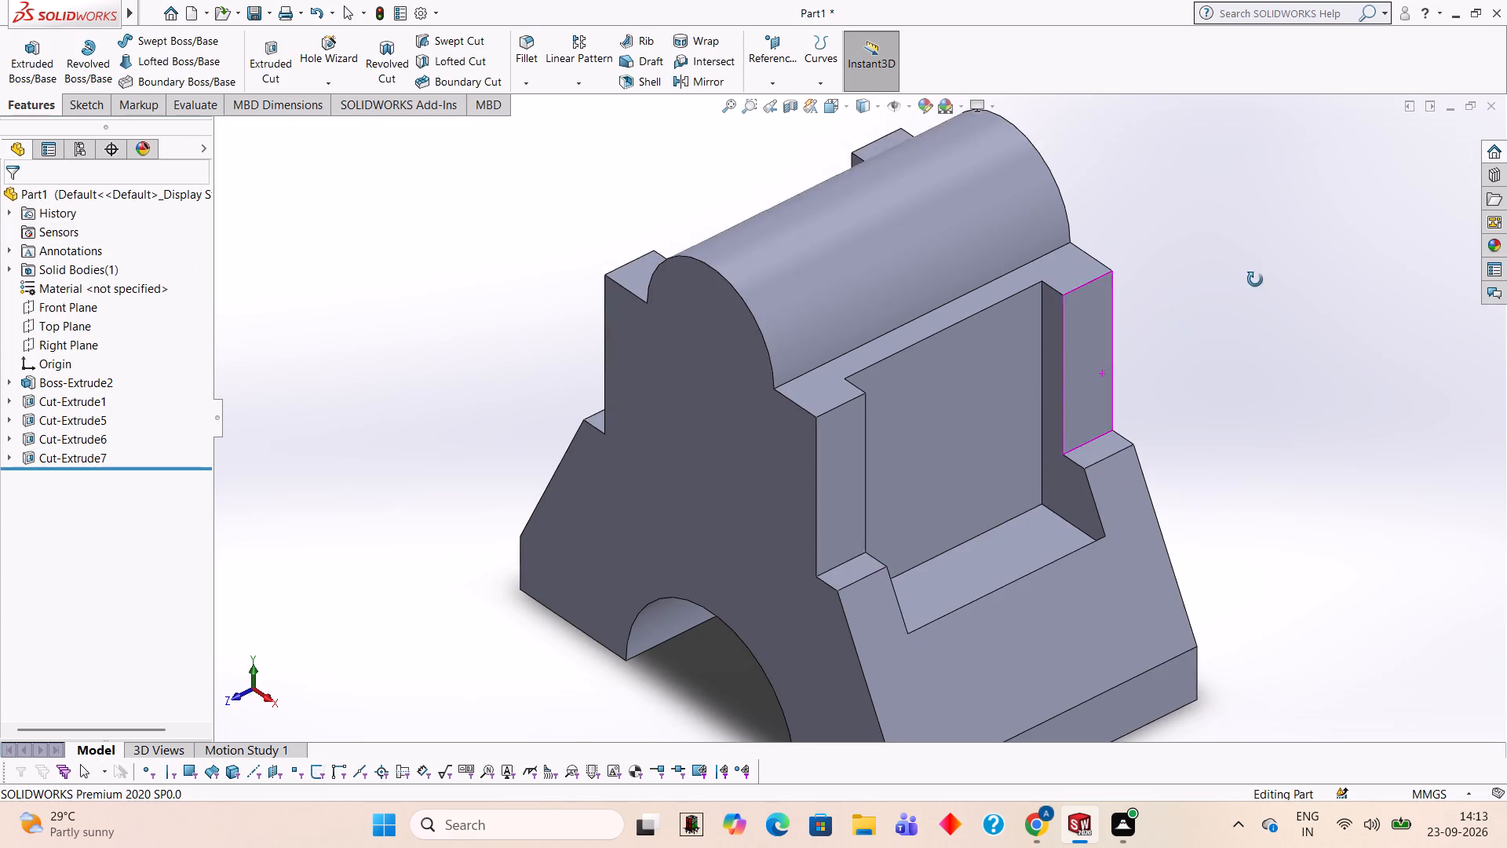
pyautogui.moveTo(1255, 280); pyautogui.dragTo(1086, 320, button='middle')
pyautogui.moveTo(1305, 493); pyautogui.dragTo(1275, 406, button='middle')
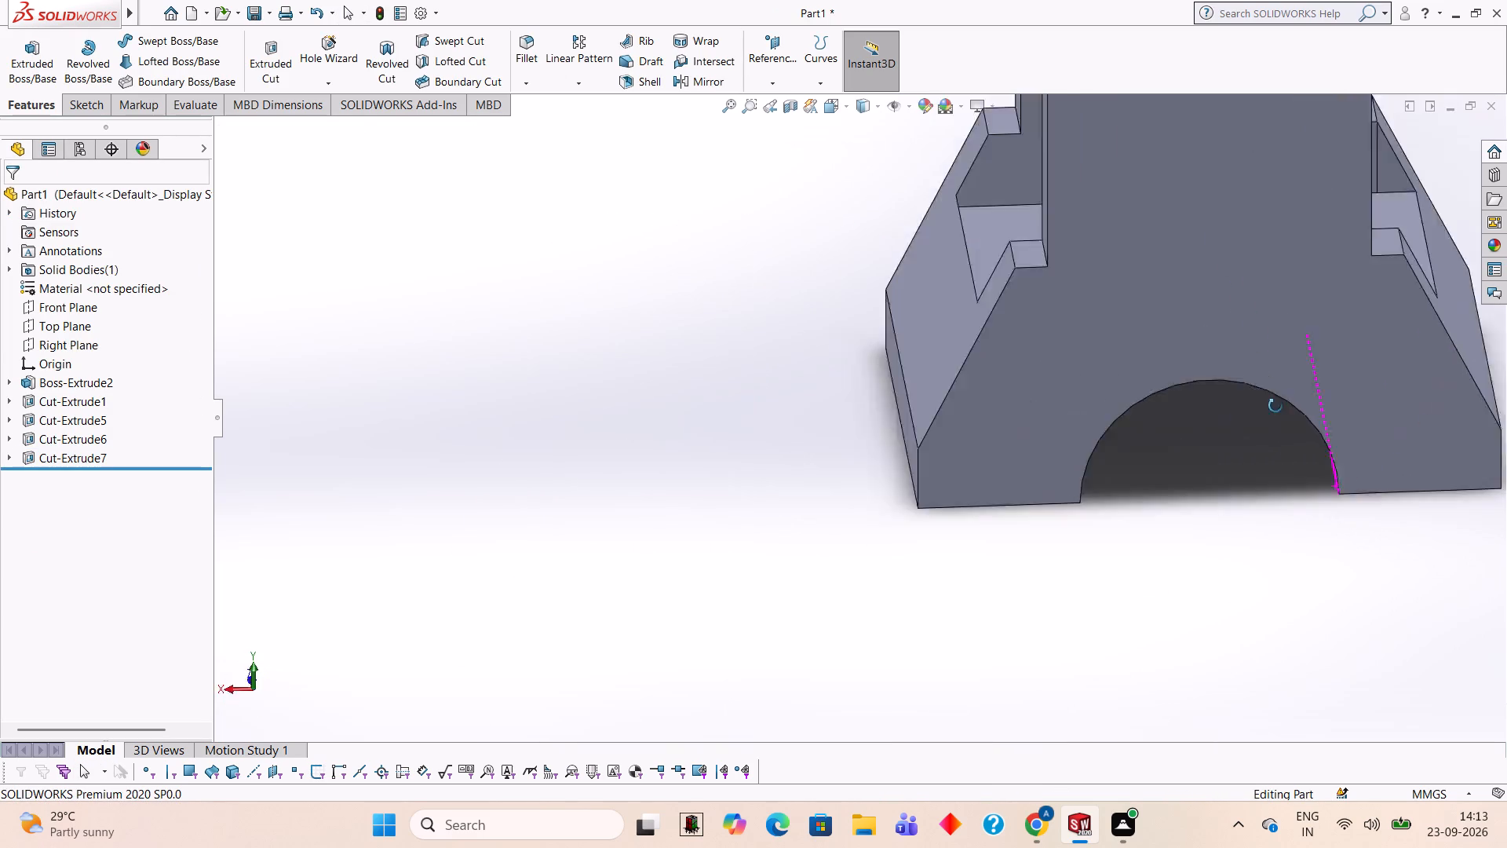
pyautogui.moveTo(1275, 406); pyautogui.dragTo(1324, 396, button='middle')
pyautogui.scroll(2, 1325, 384)
pyautogui.moveTo(1370, 313); pyautogui.dragTo(1375, 323, button='middle')
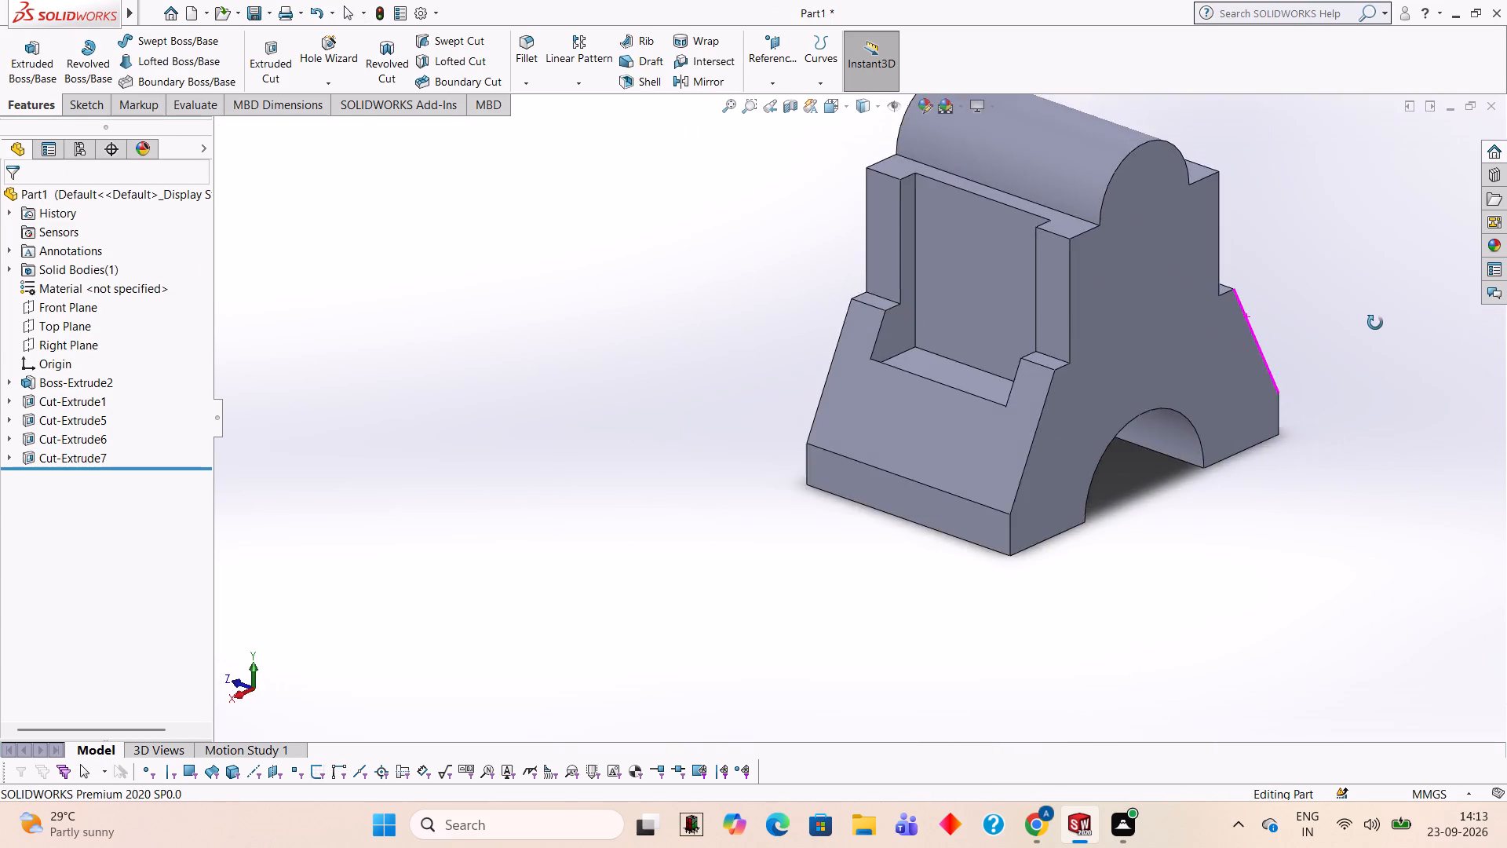
pyautogui.moveTo(1375, 323); pyautogui.dragTo(1375, 269, button='middle')
pyautogui.scroll(1, 1370, 269)
pyautogui.moveTo(1367, 269); pyautogui.dragTo(1316, 327, button='middle')
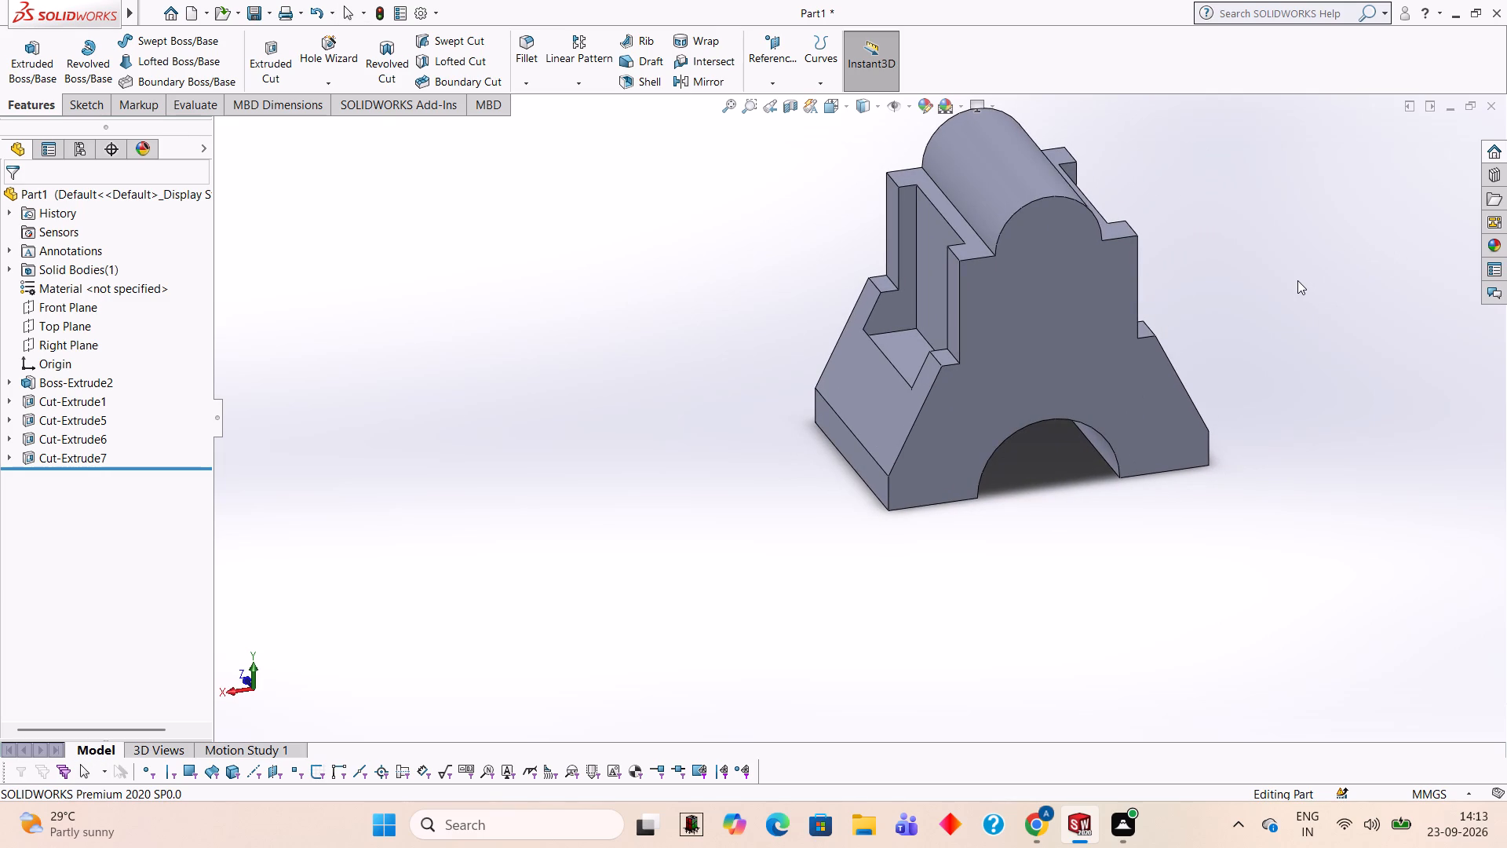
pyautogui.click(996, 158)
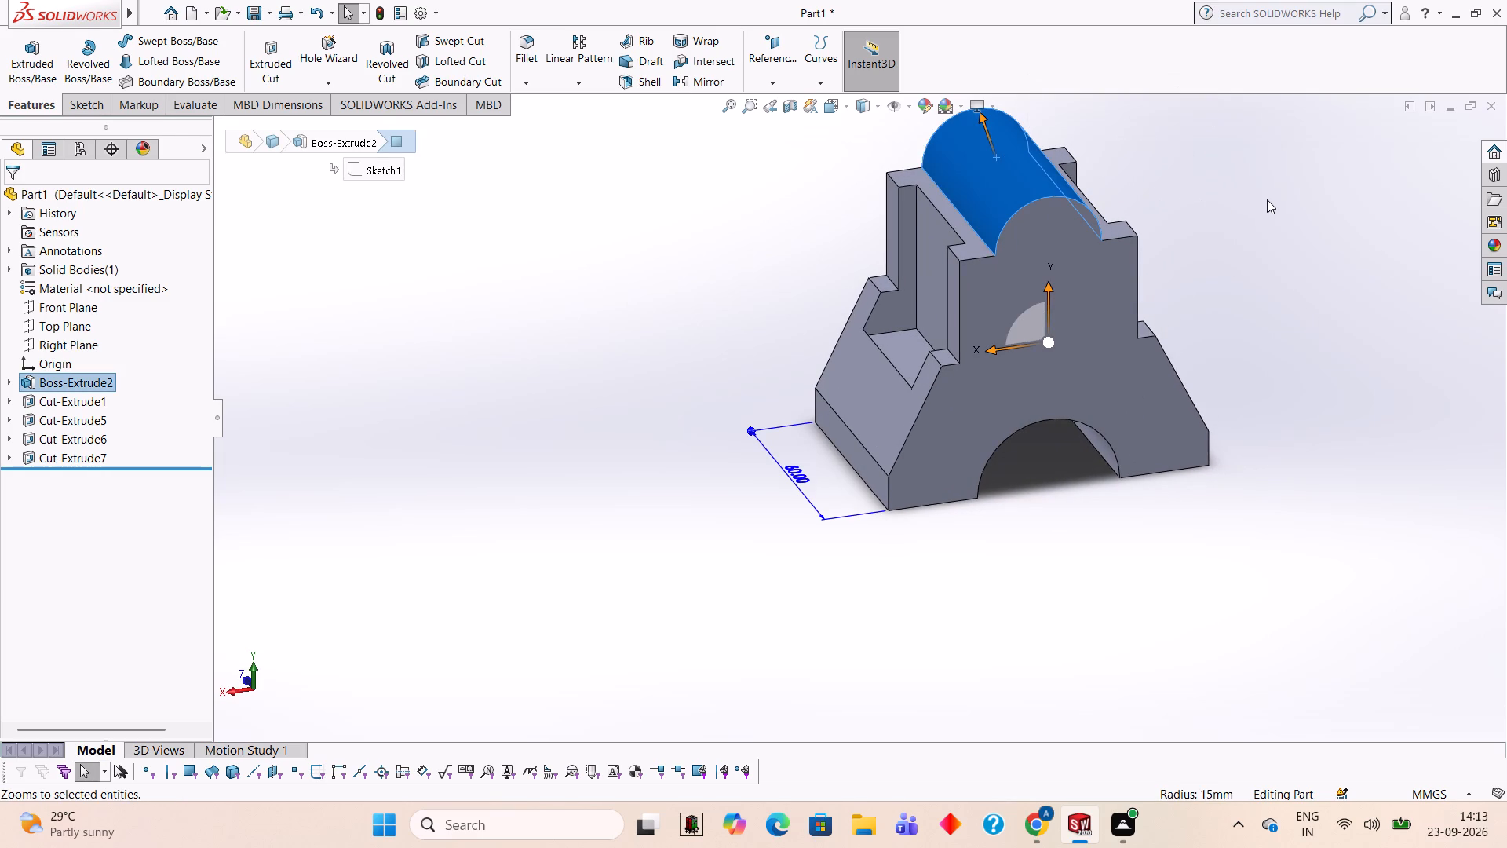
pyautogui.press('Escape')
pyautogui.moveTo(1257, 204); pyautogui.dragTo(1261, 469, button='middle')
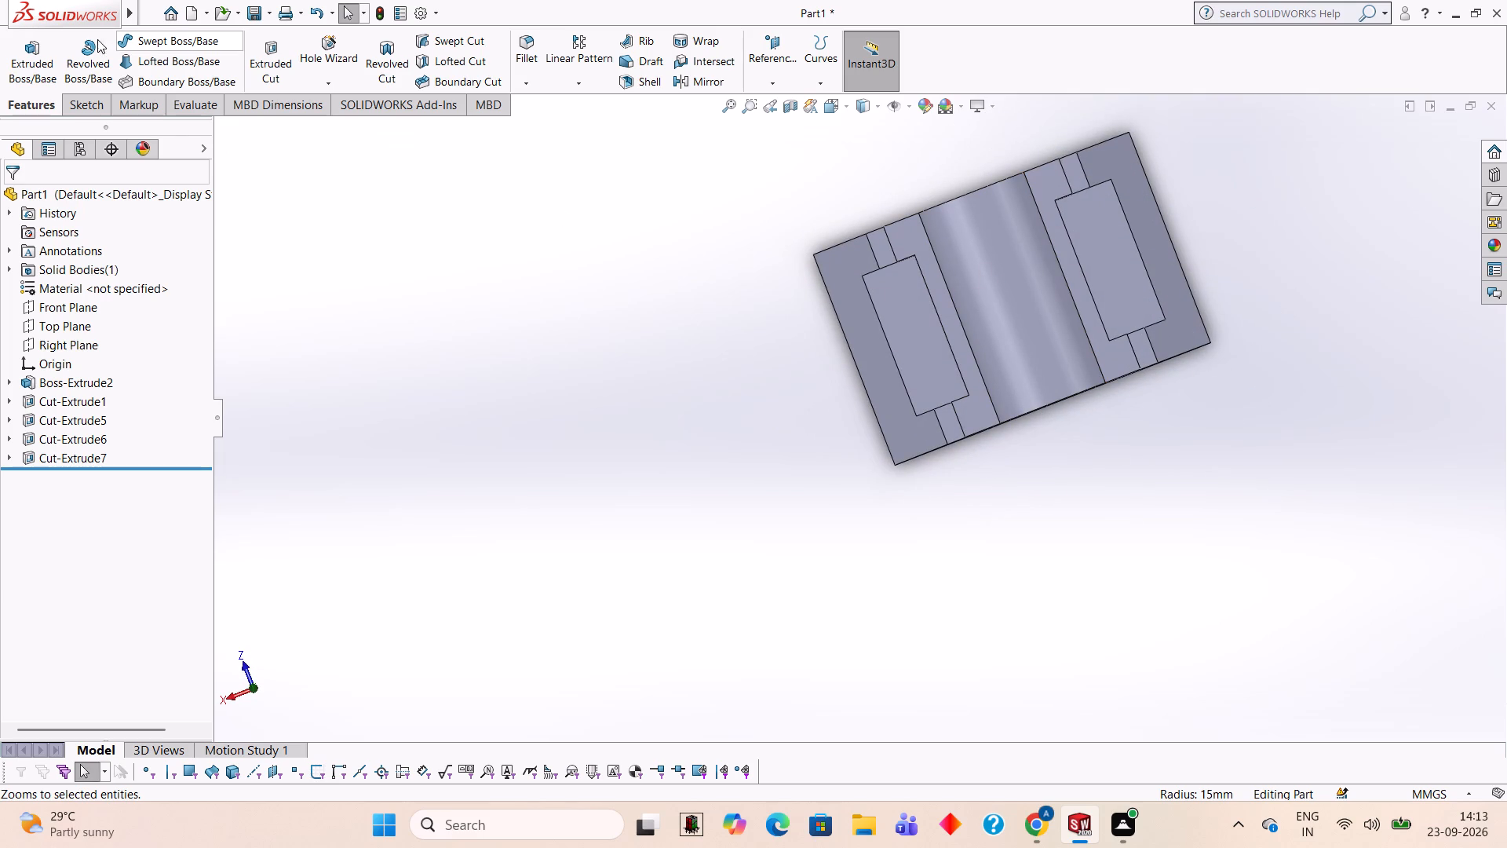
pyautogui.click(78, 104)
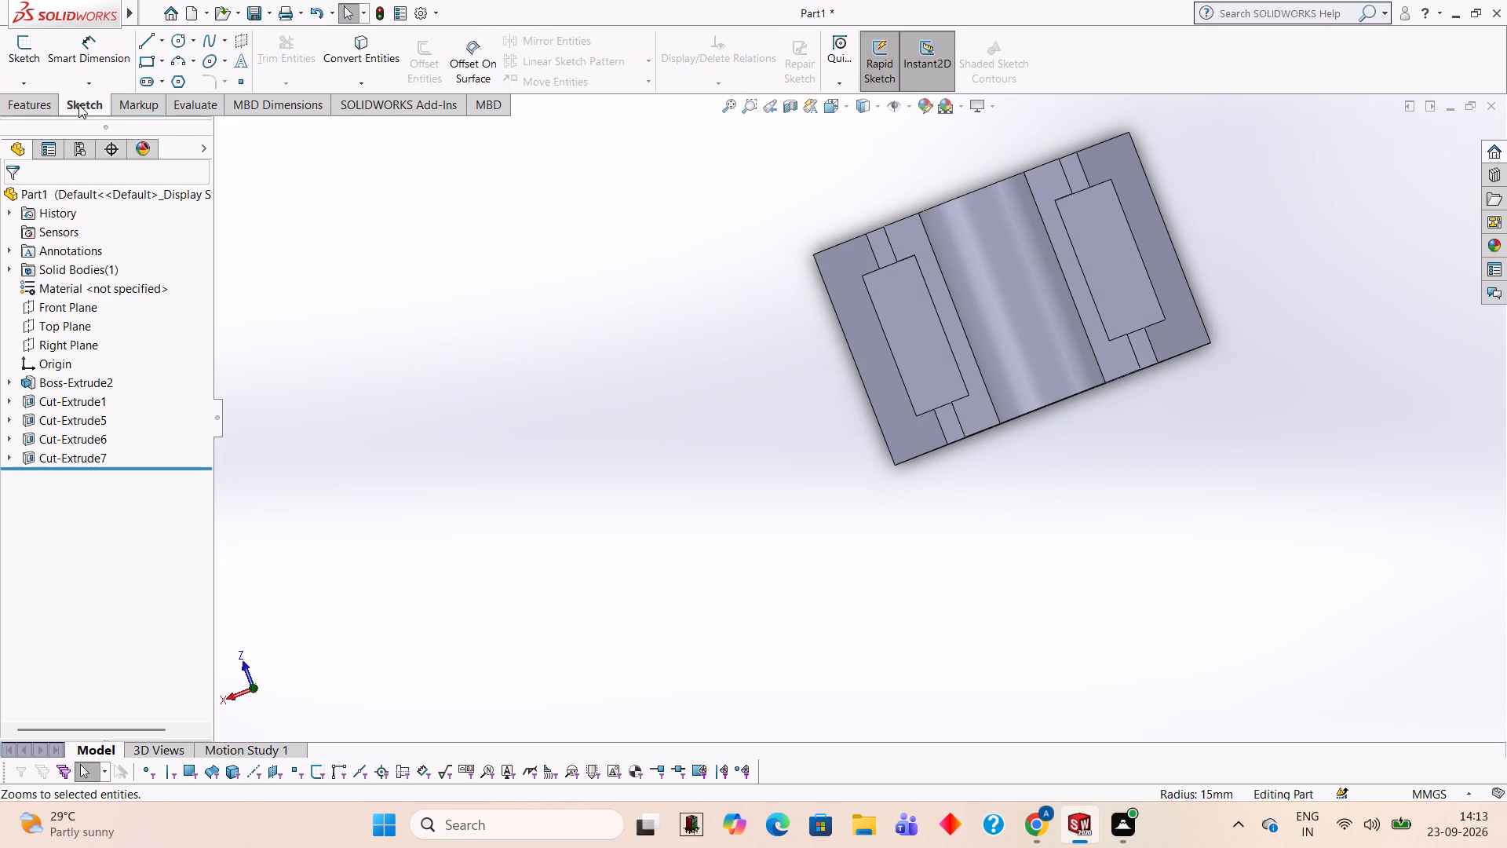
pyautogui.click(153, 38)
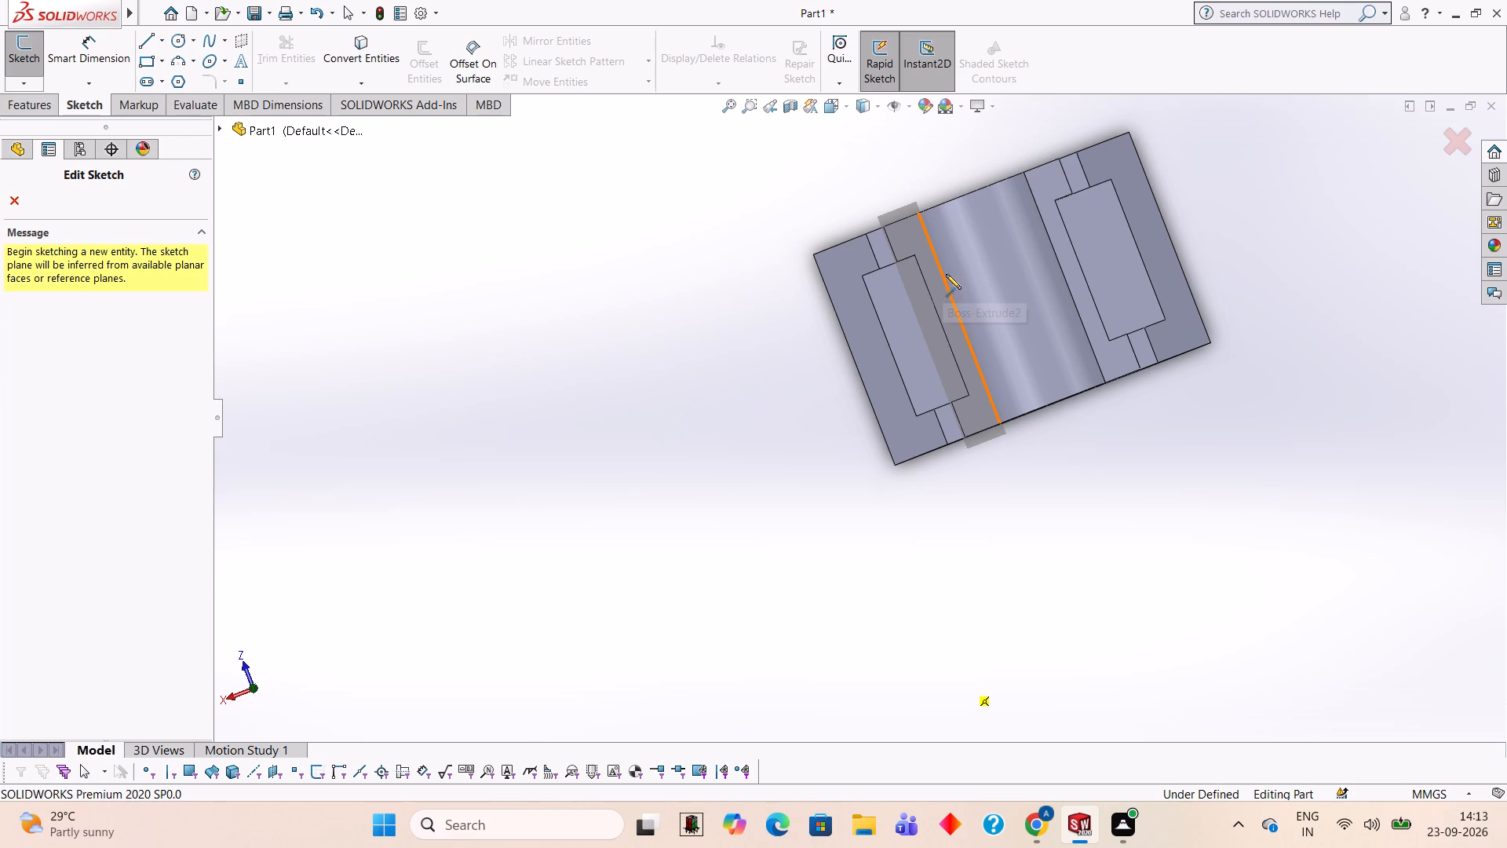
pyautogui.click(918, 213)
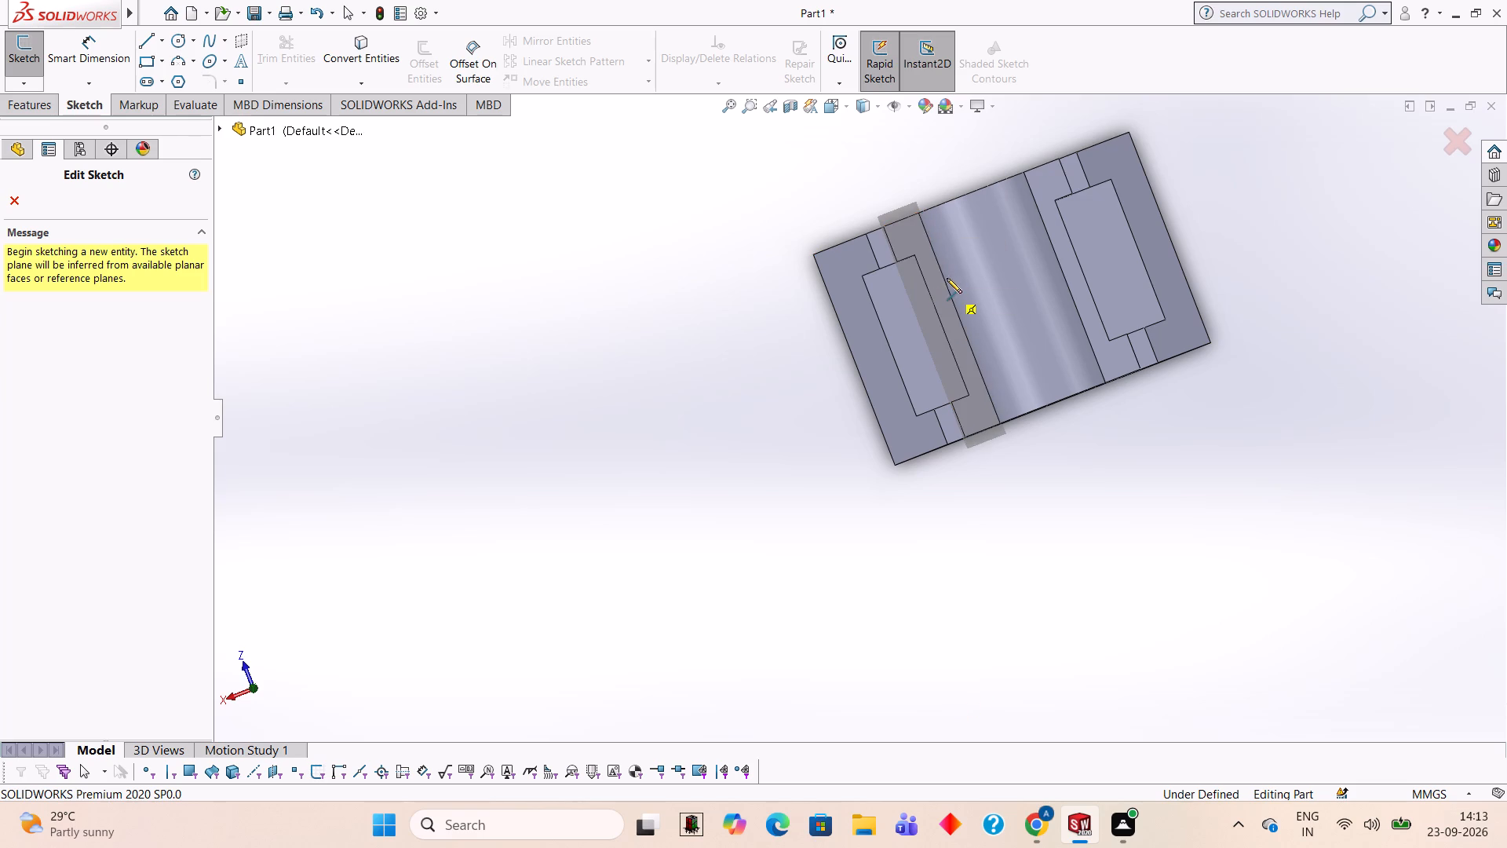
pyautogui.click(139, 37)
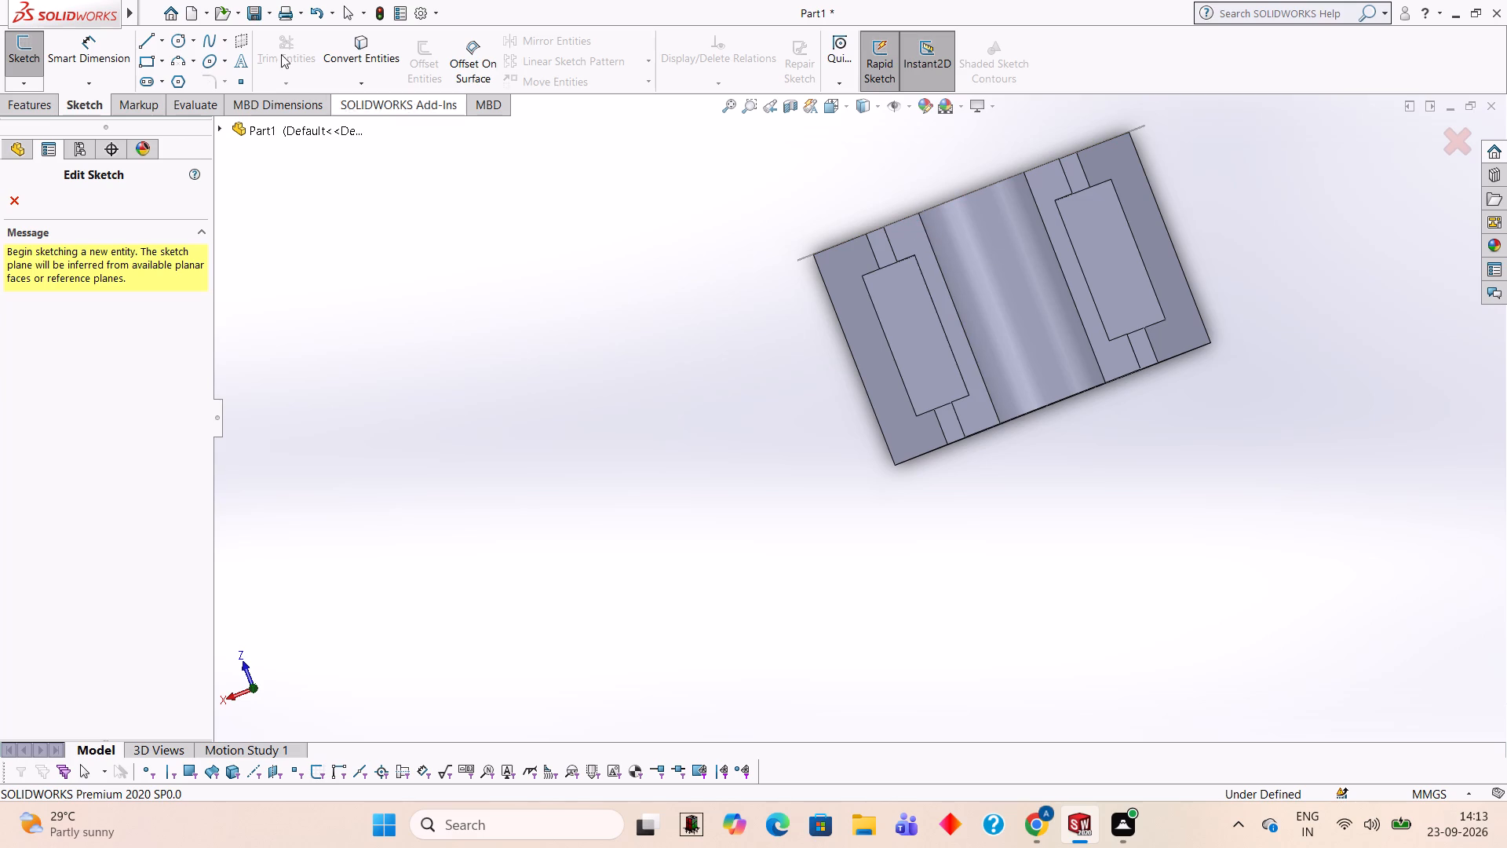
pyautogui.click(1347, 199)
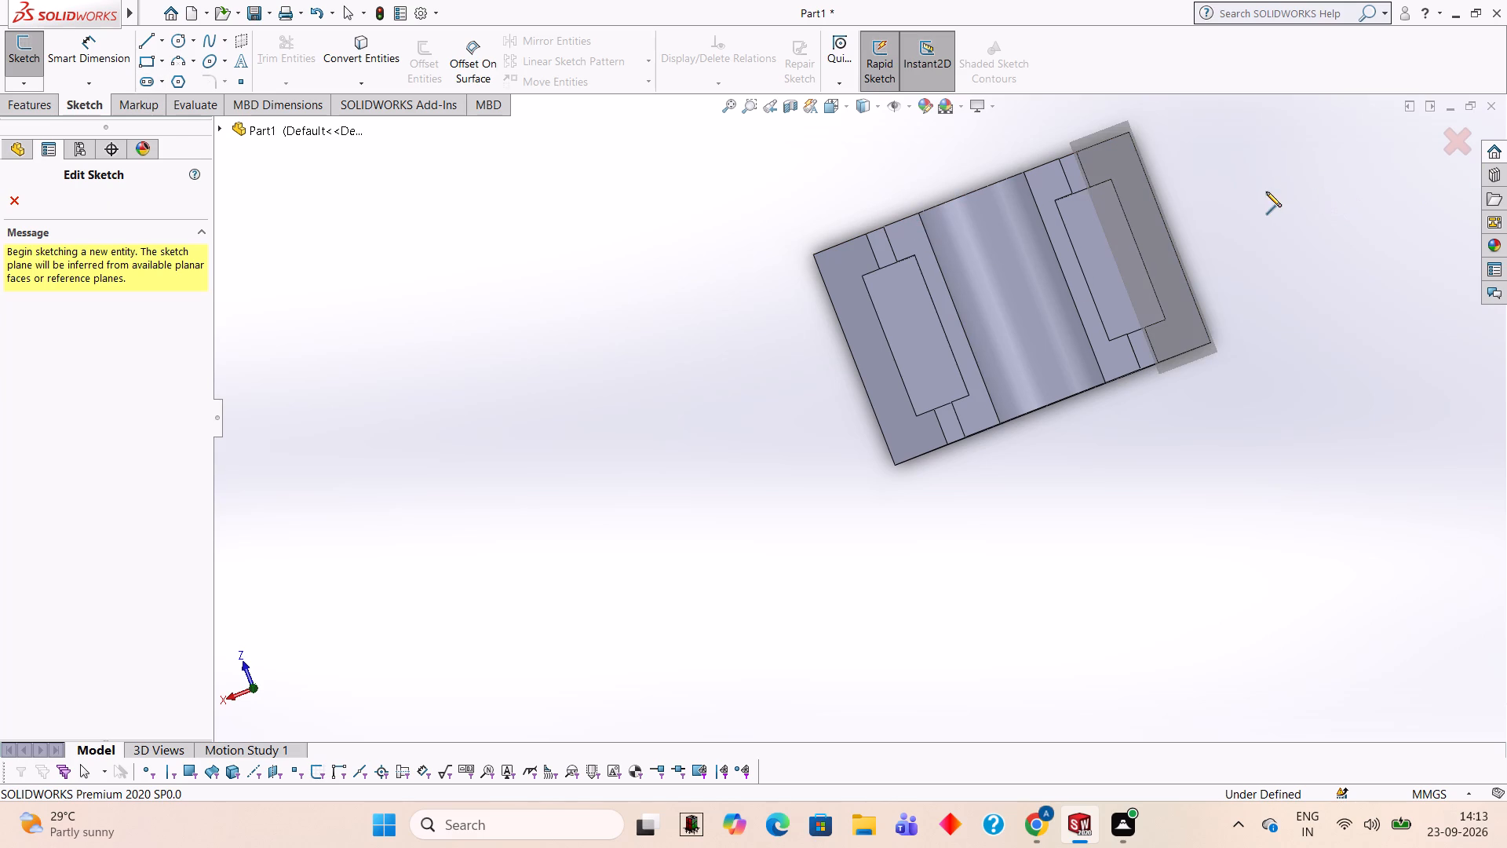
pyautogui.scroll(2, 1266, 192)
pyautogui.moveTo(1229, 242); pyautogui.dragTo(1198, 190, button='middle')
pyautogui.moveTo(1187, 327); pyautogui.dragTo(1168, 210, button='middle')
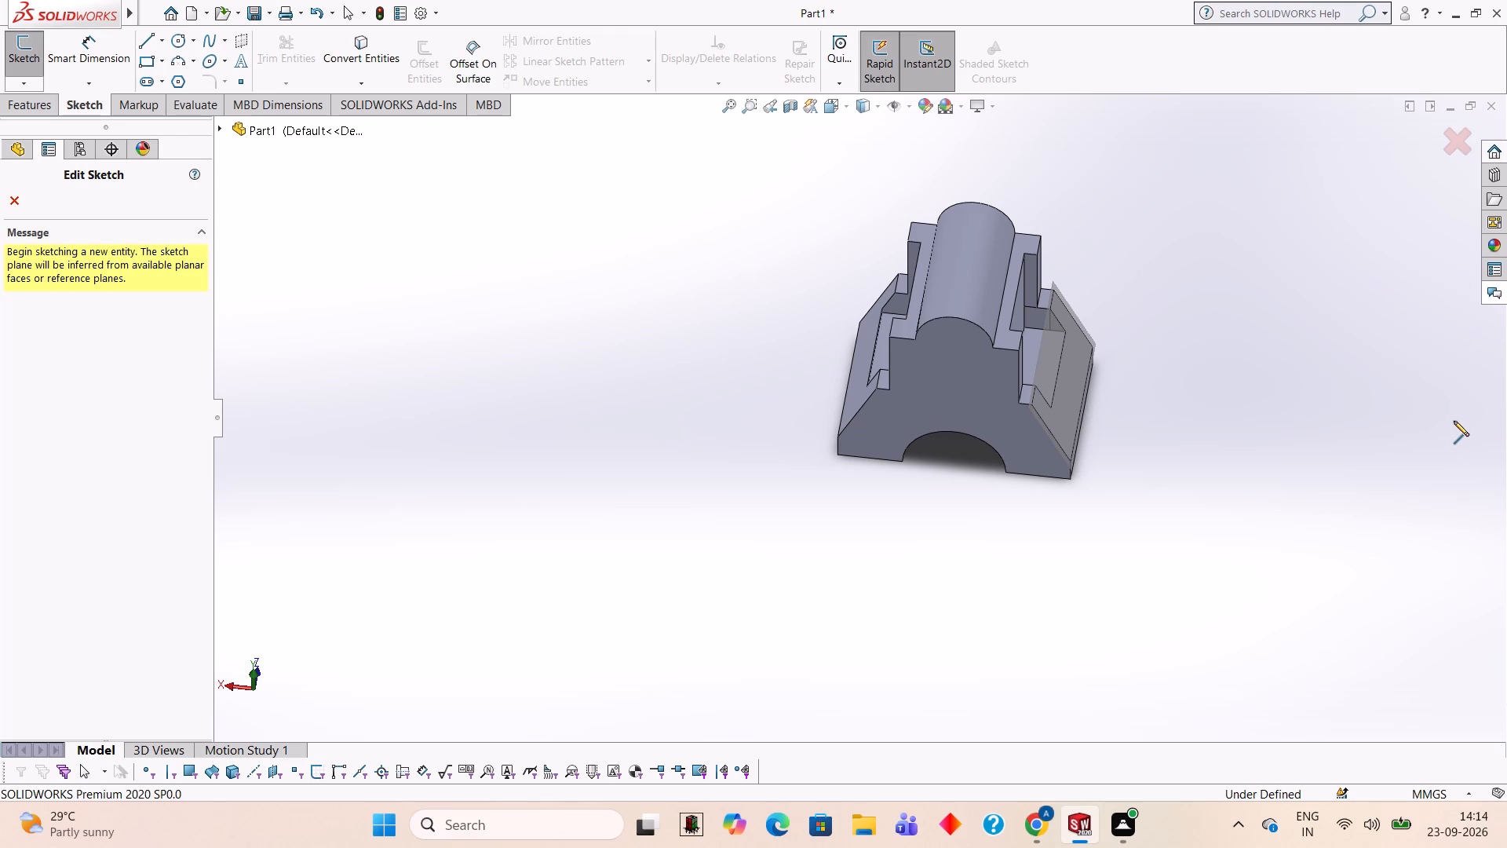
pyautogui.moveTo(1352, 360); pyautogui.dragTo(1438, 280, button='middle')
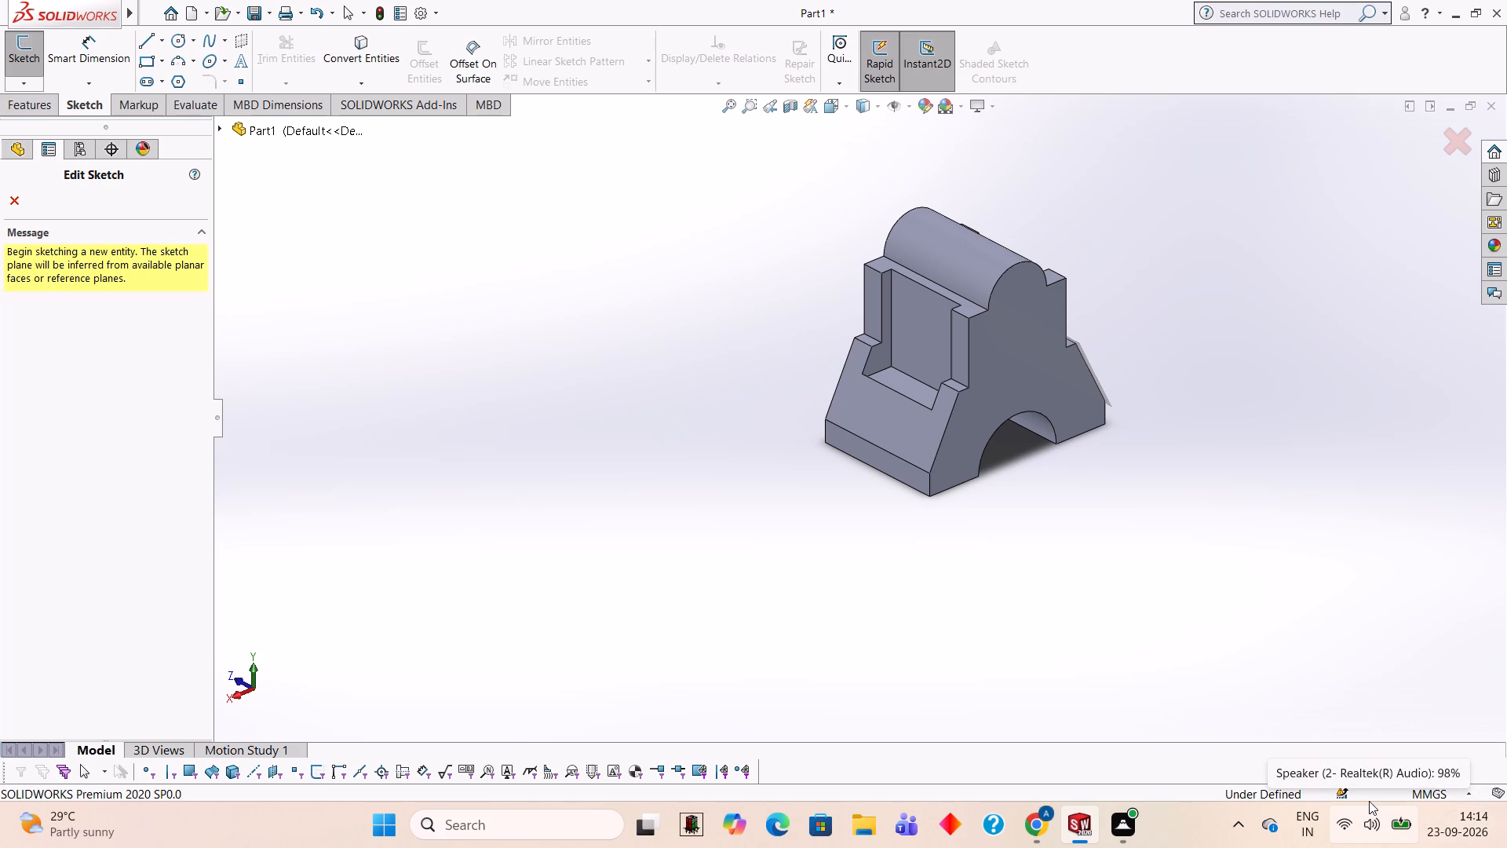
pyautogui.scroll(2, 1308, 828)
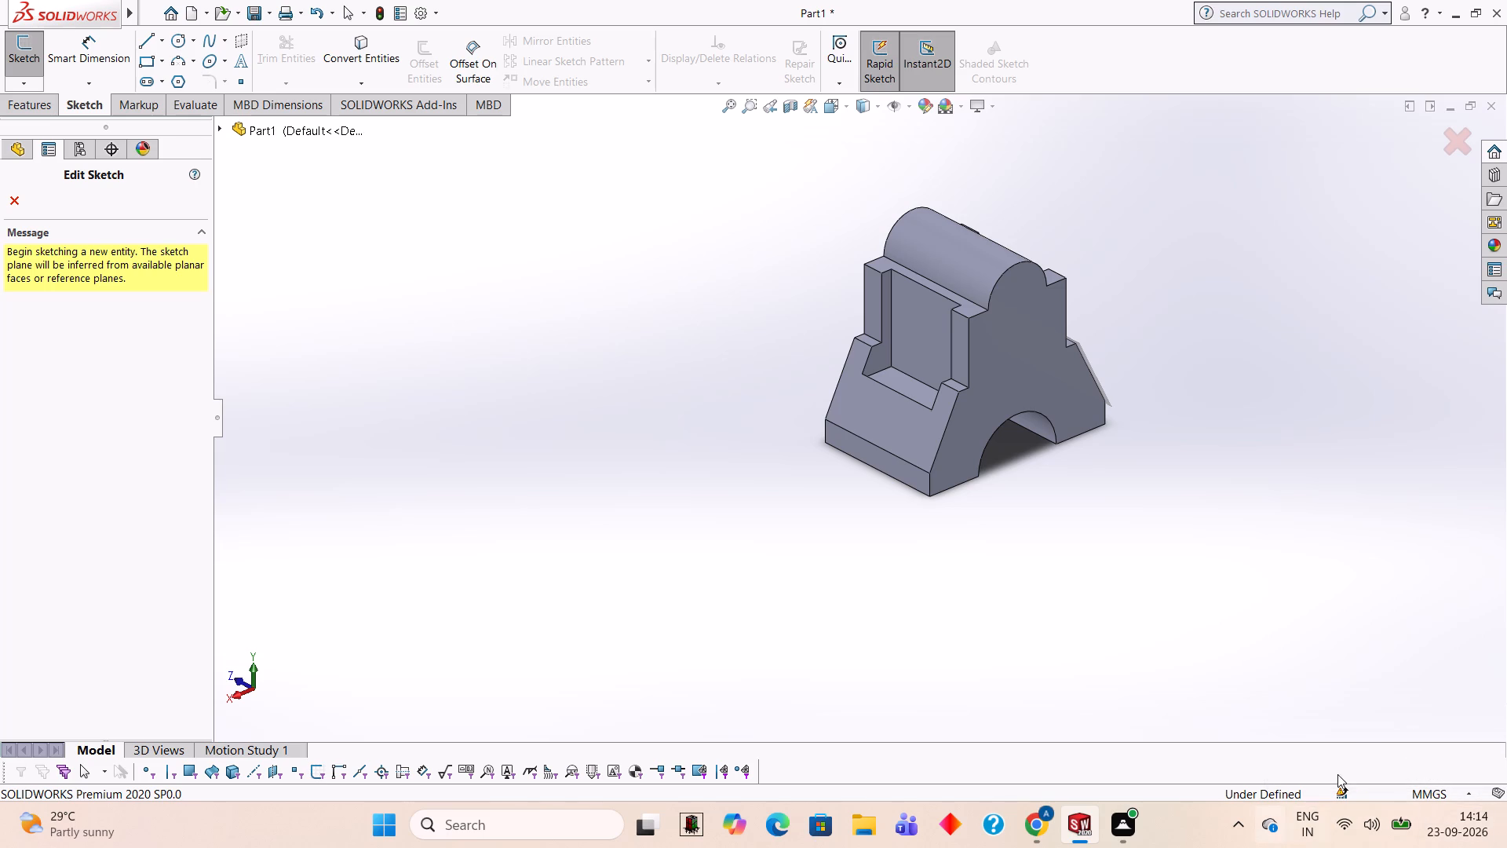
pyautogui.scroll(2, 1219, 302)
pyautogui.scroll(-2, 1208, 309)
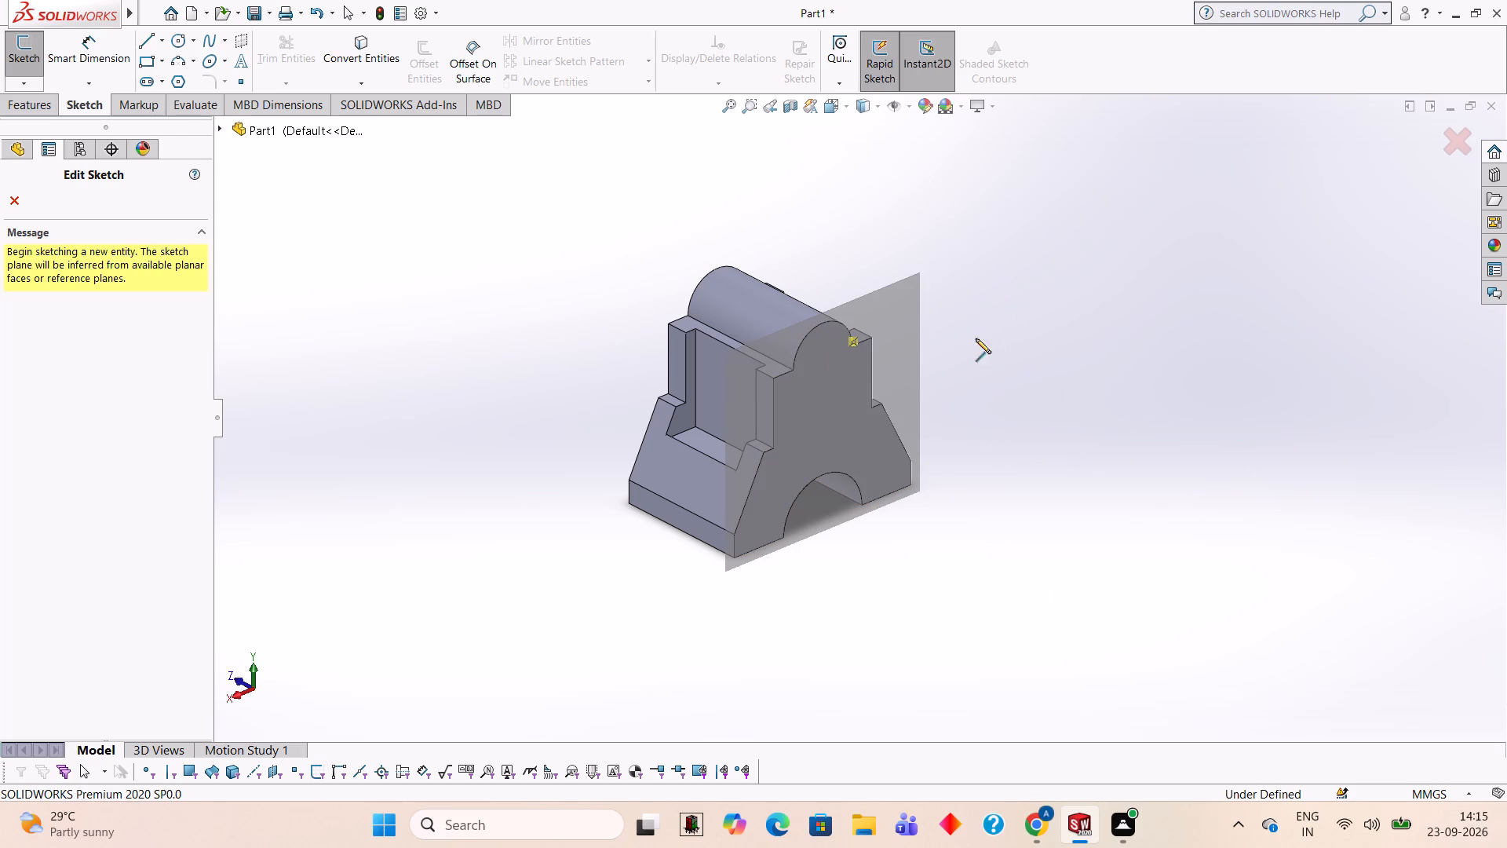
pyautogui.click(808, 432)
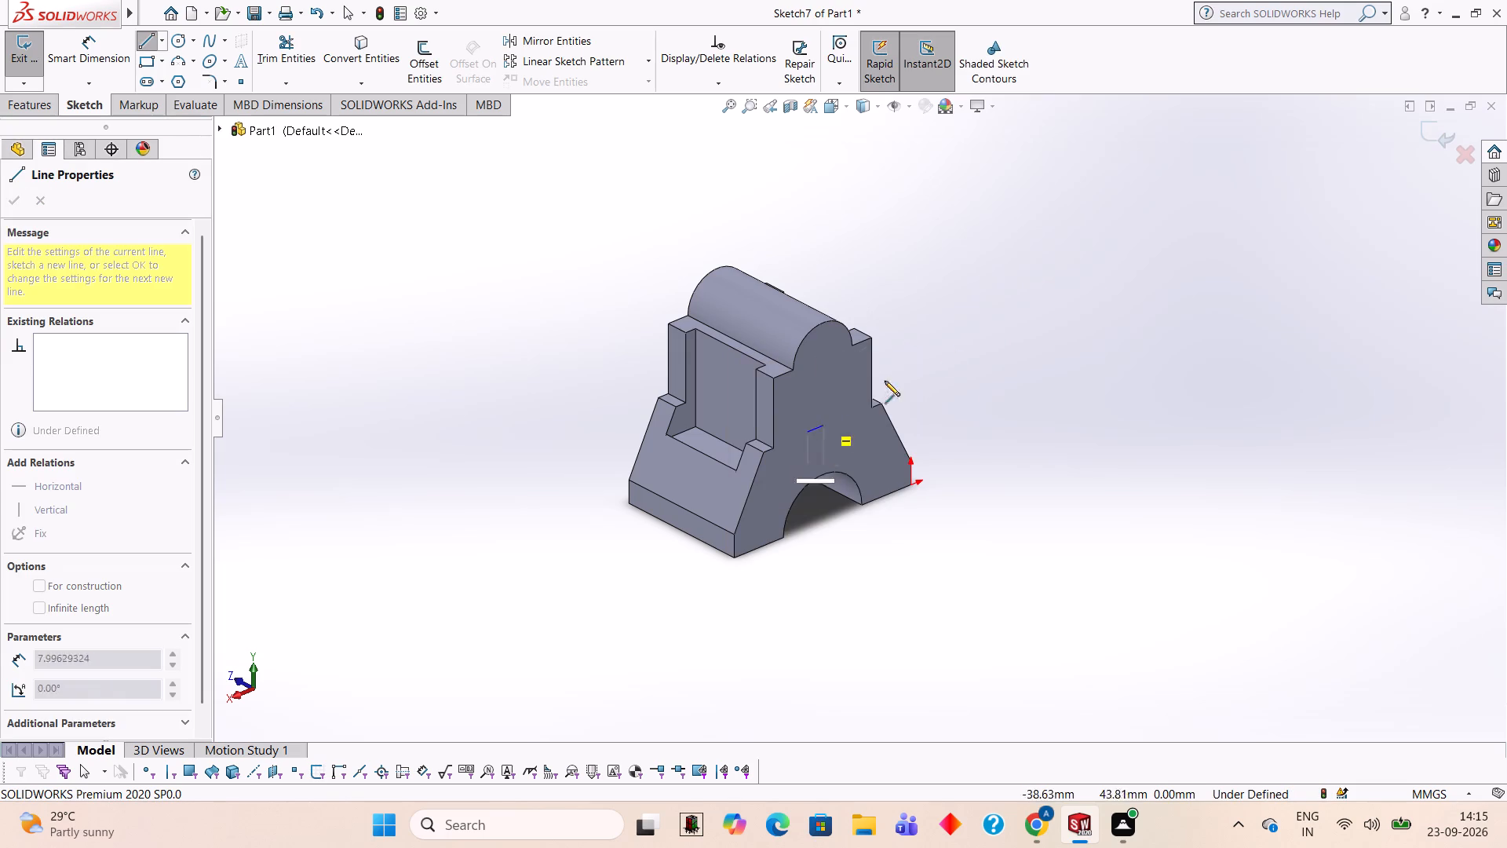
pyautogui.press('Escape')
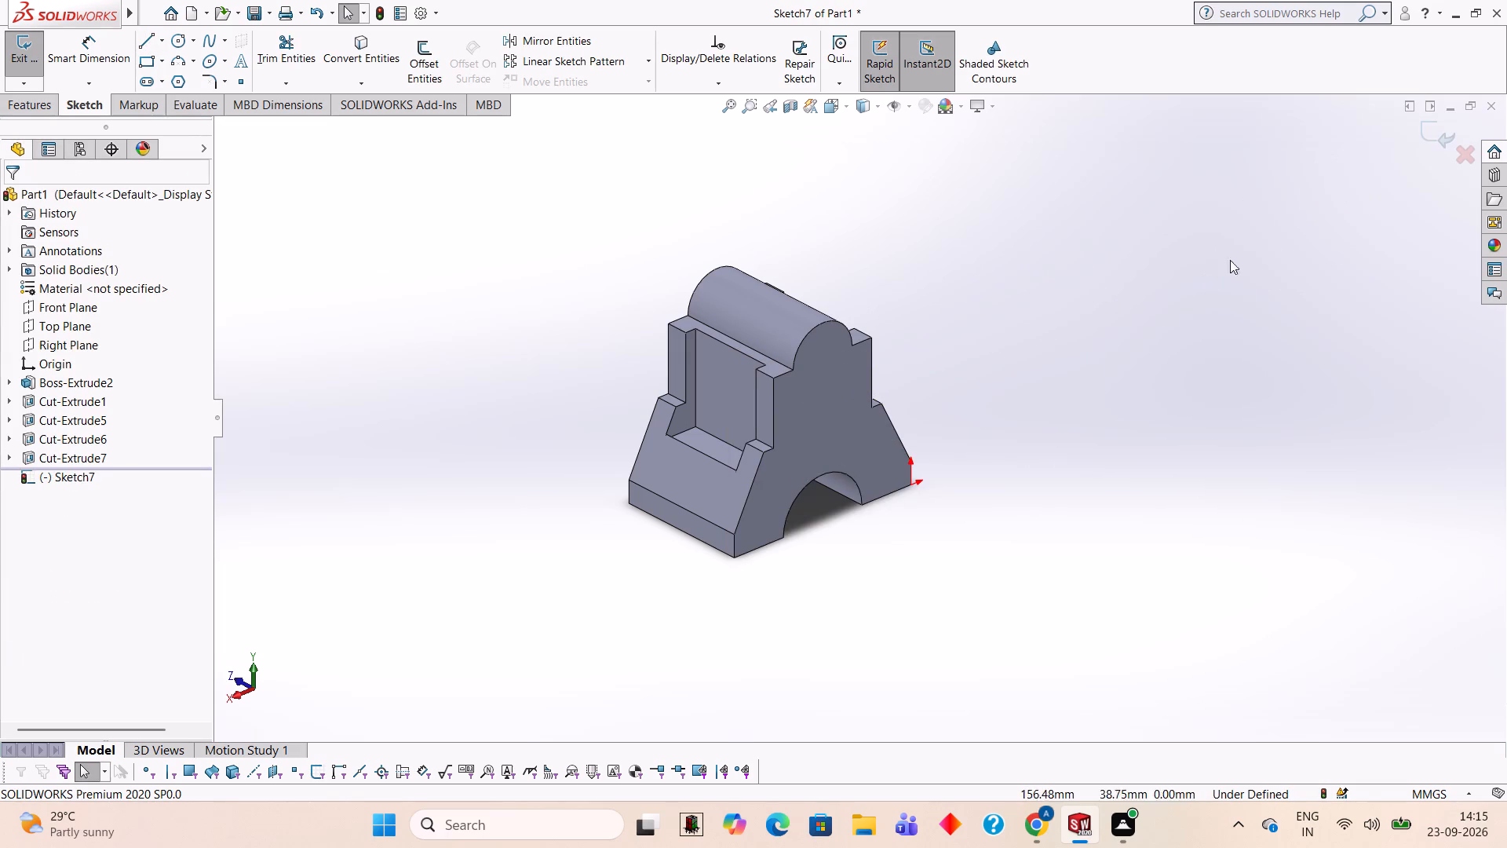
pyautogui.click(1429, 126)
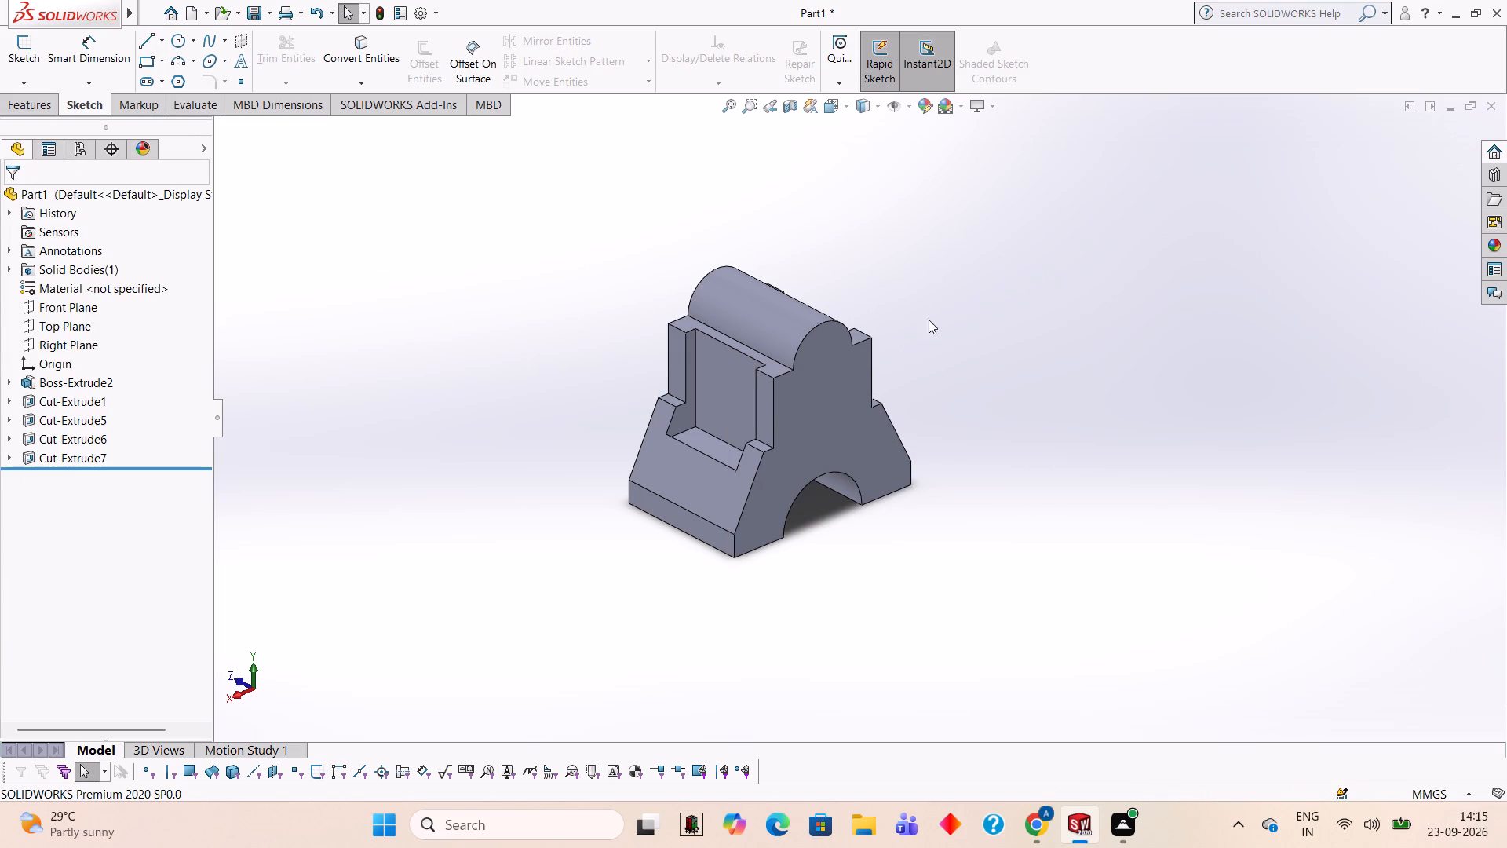
# Start a sketch on the bracket's flat arched end face and draw a 30 mm horizontal line joining the top semicircle's endpoints.
pyautogui.click(812, 402)
pyautogui.click(878, 358)
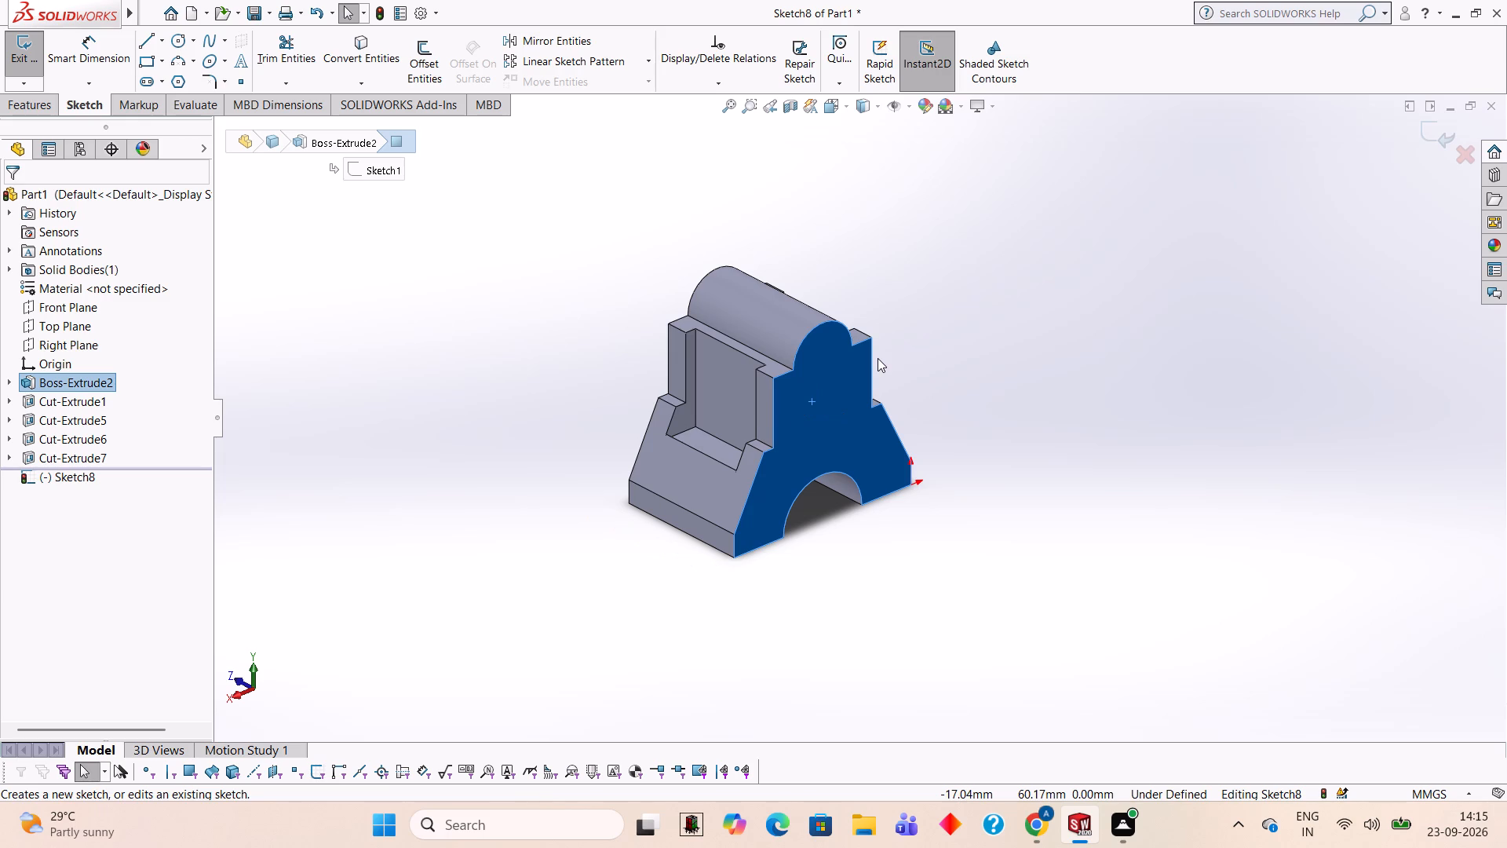
pyautogui.hotkey('ctrl', '8')
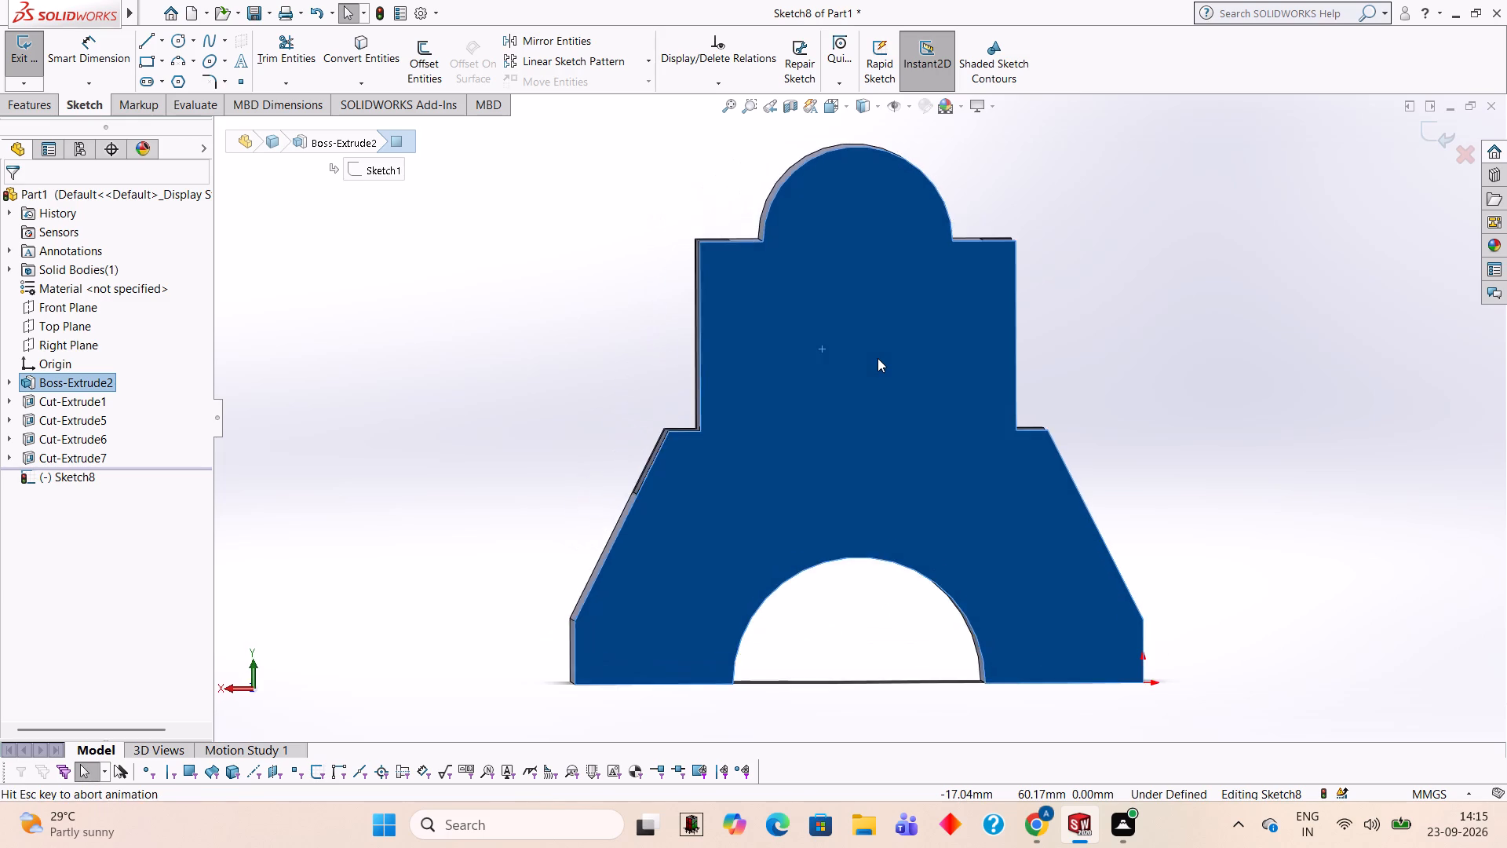
pyautogui.scroll(2, 1090, 238)
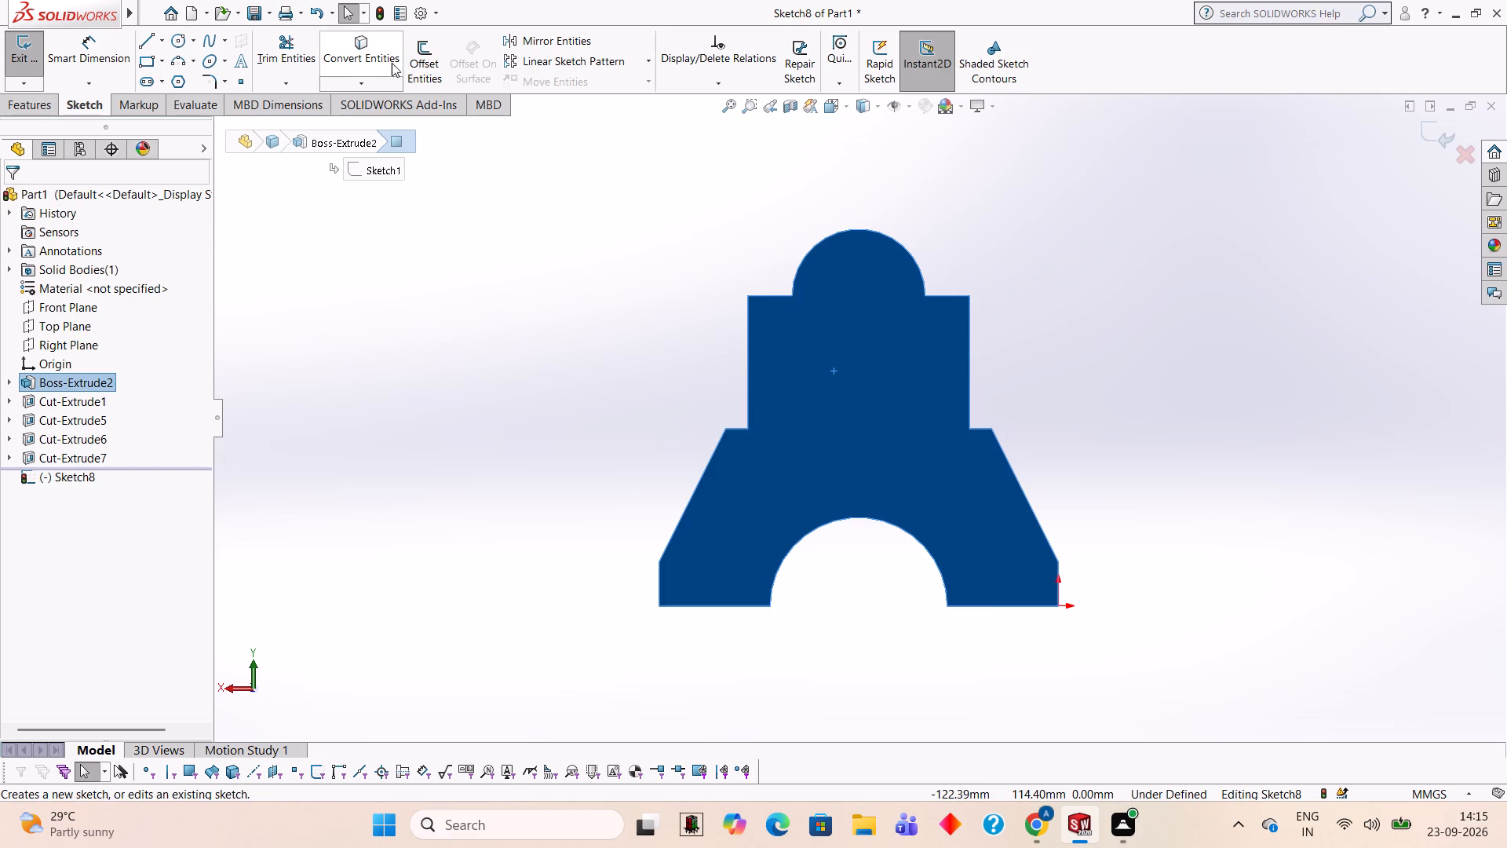
pyautogui.click(148, 36)
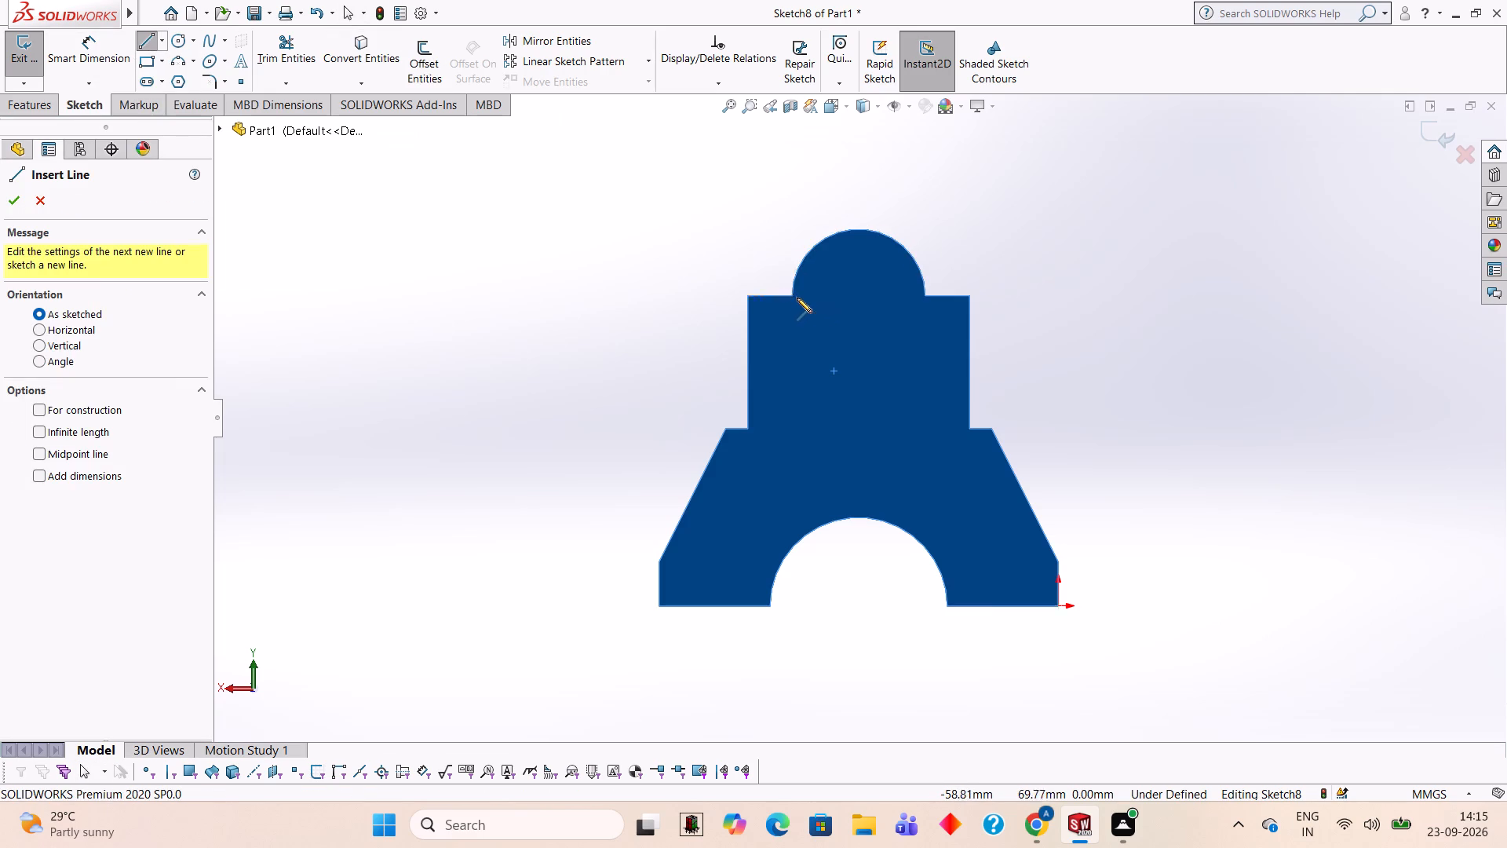
pyautogui.click(793, 294)
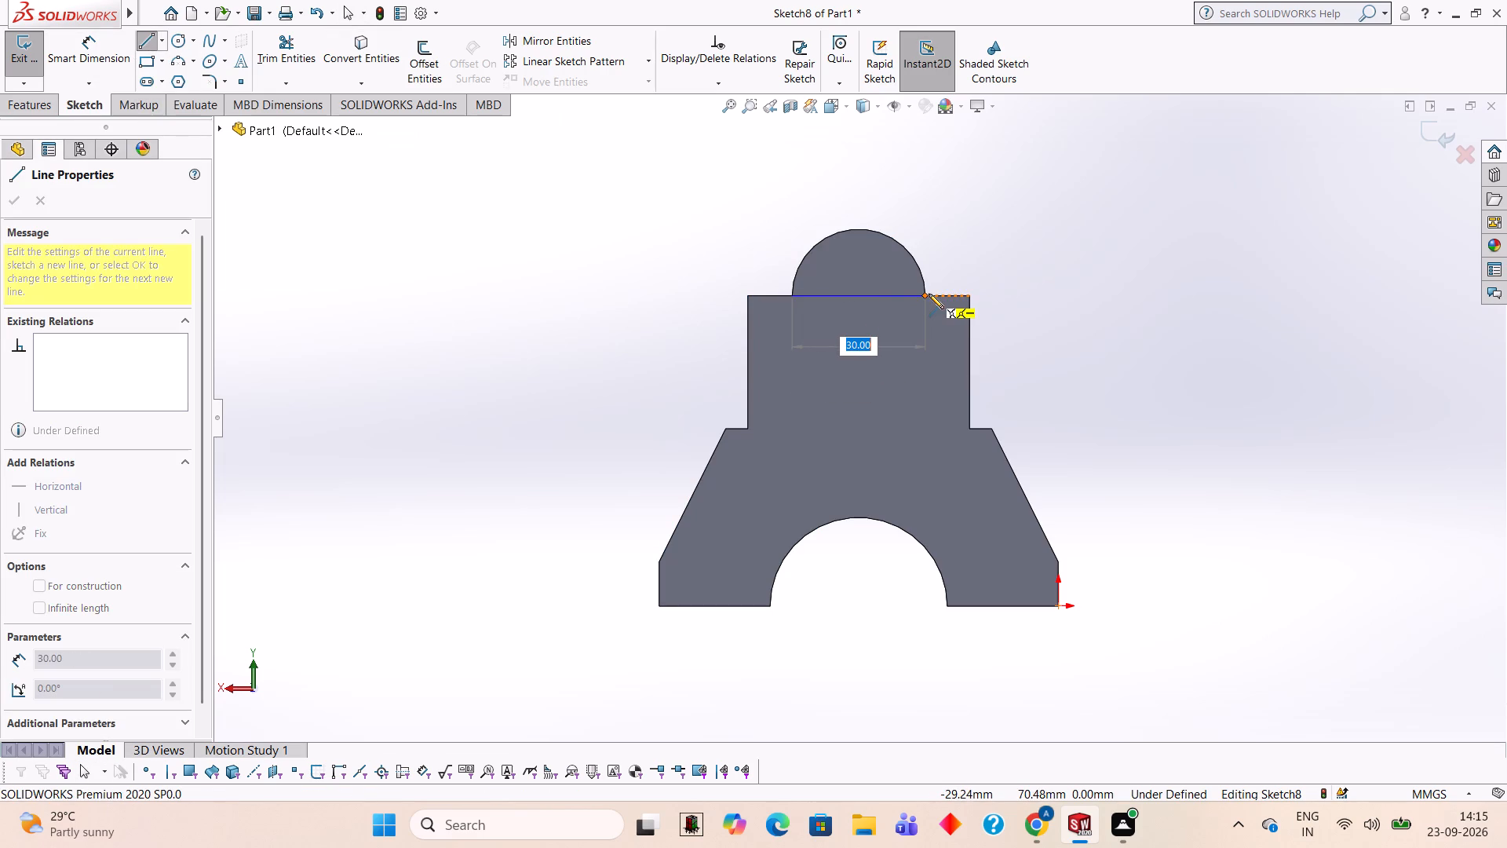
pyautogui.click(925, 294)
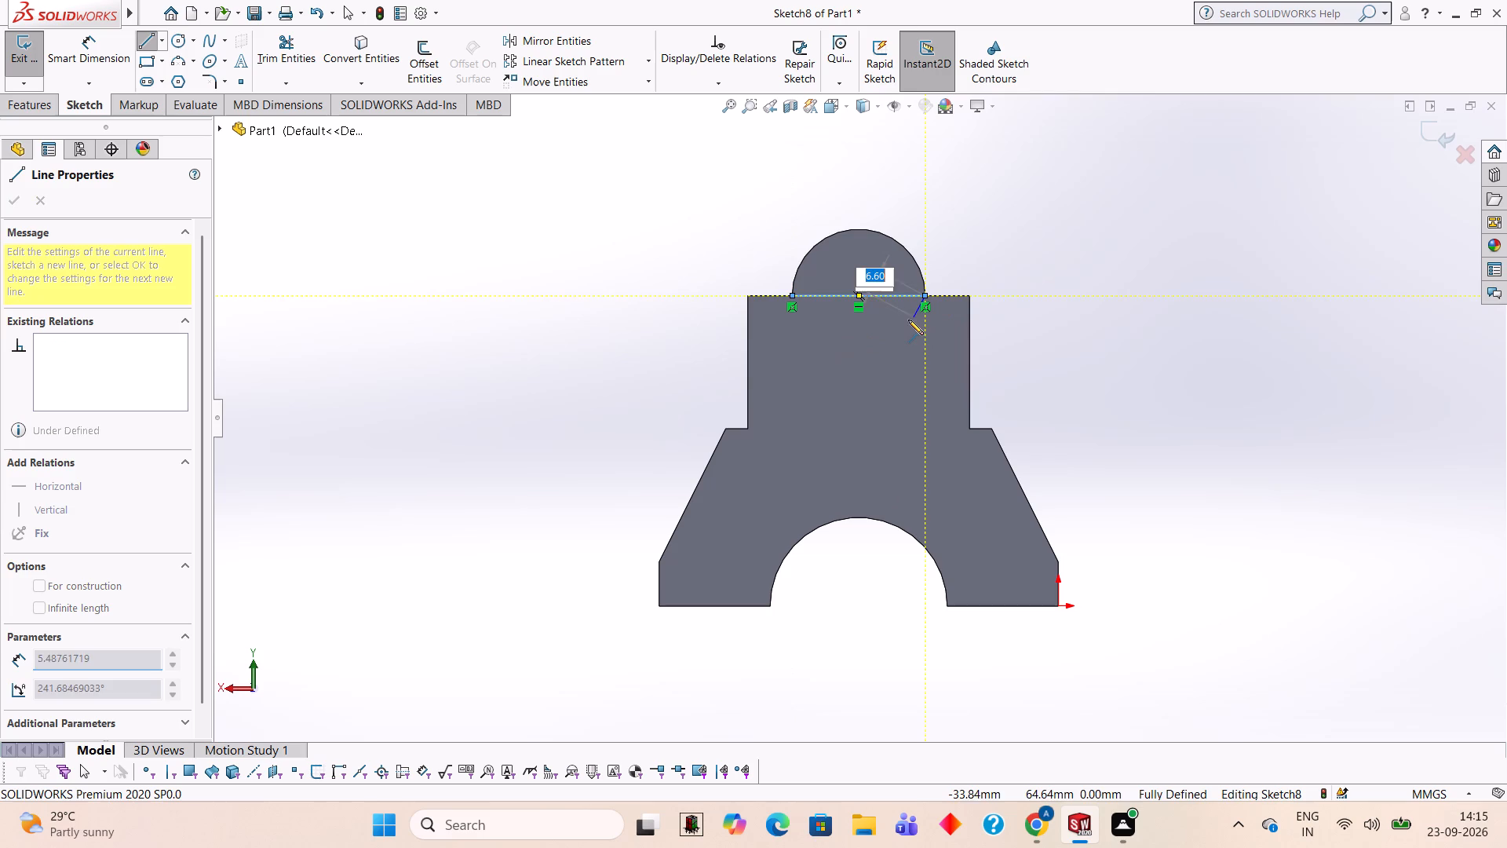
pyautogui.press('Escape')
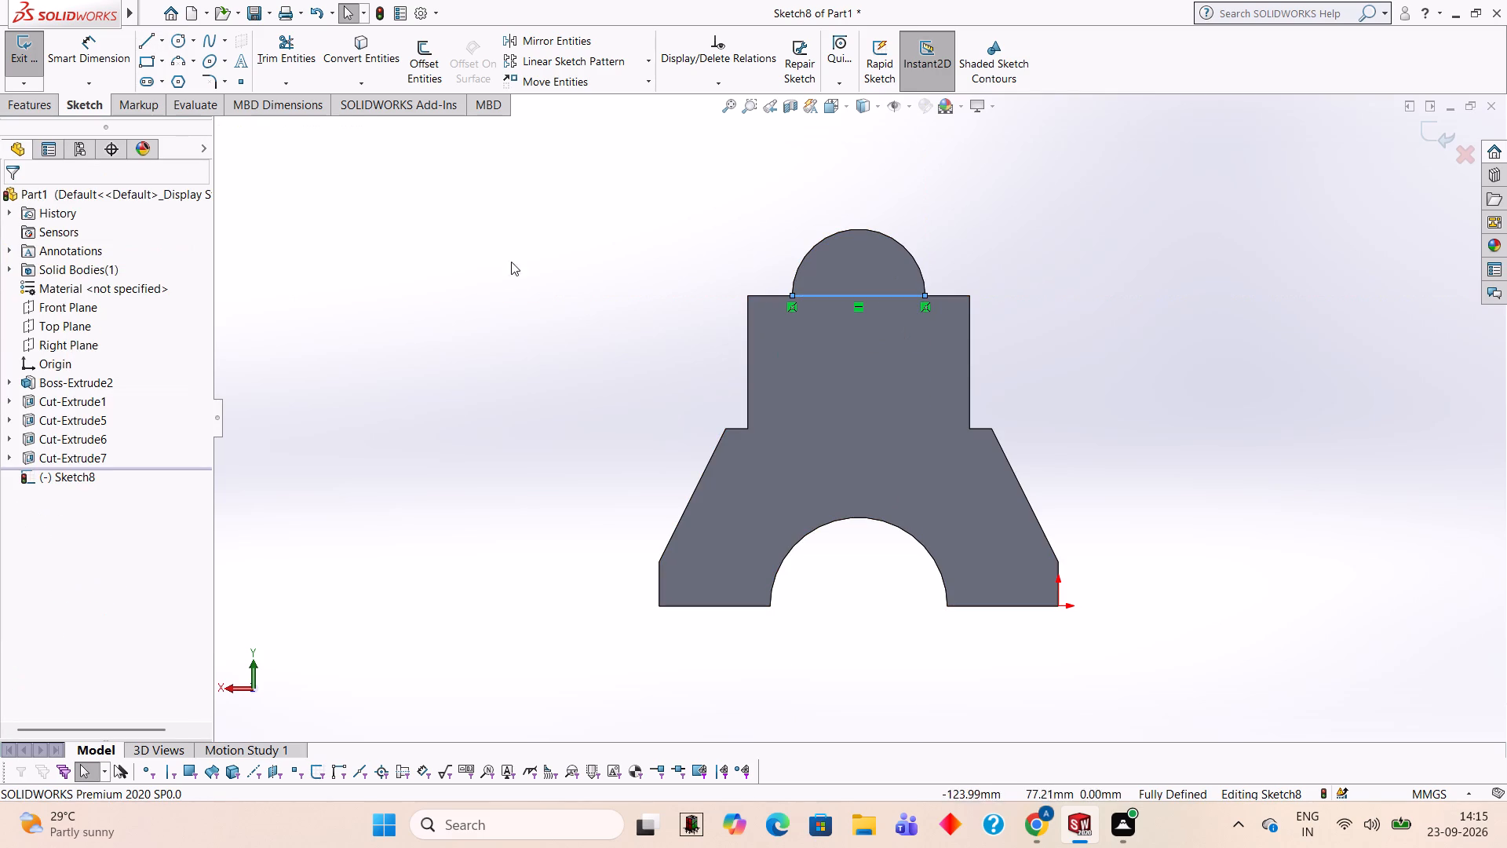
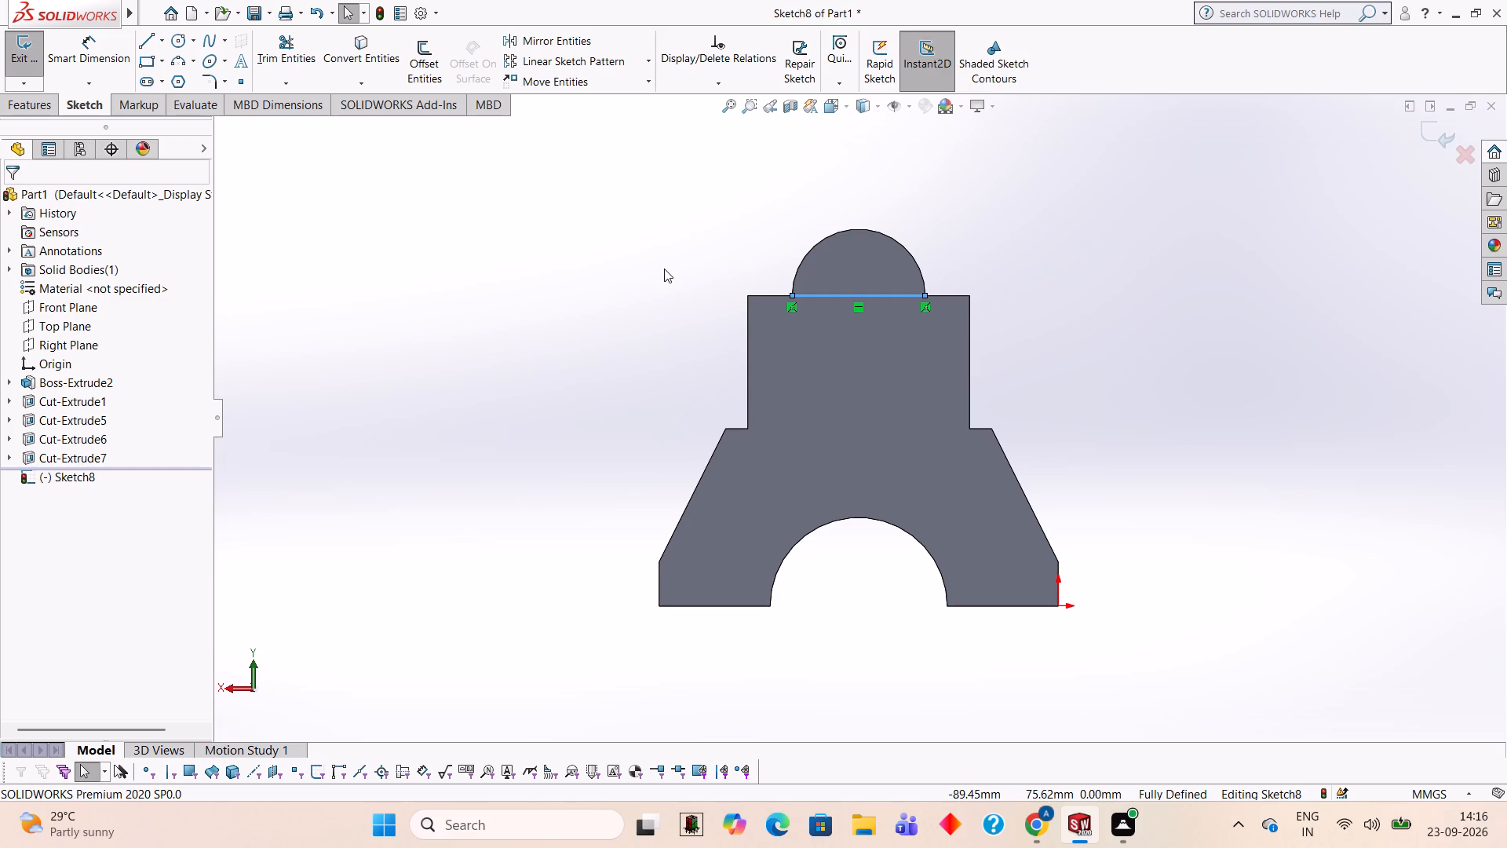
# Draw a 15 mm radius circle centred on the line's midpoint and trim away its lower half, leaving a closed semicircle.
pyautogui.click(176, 45)
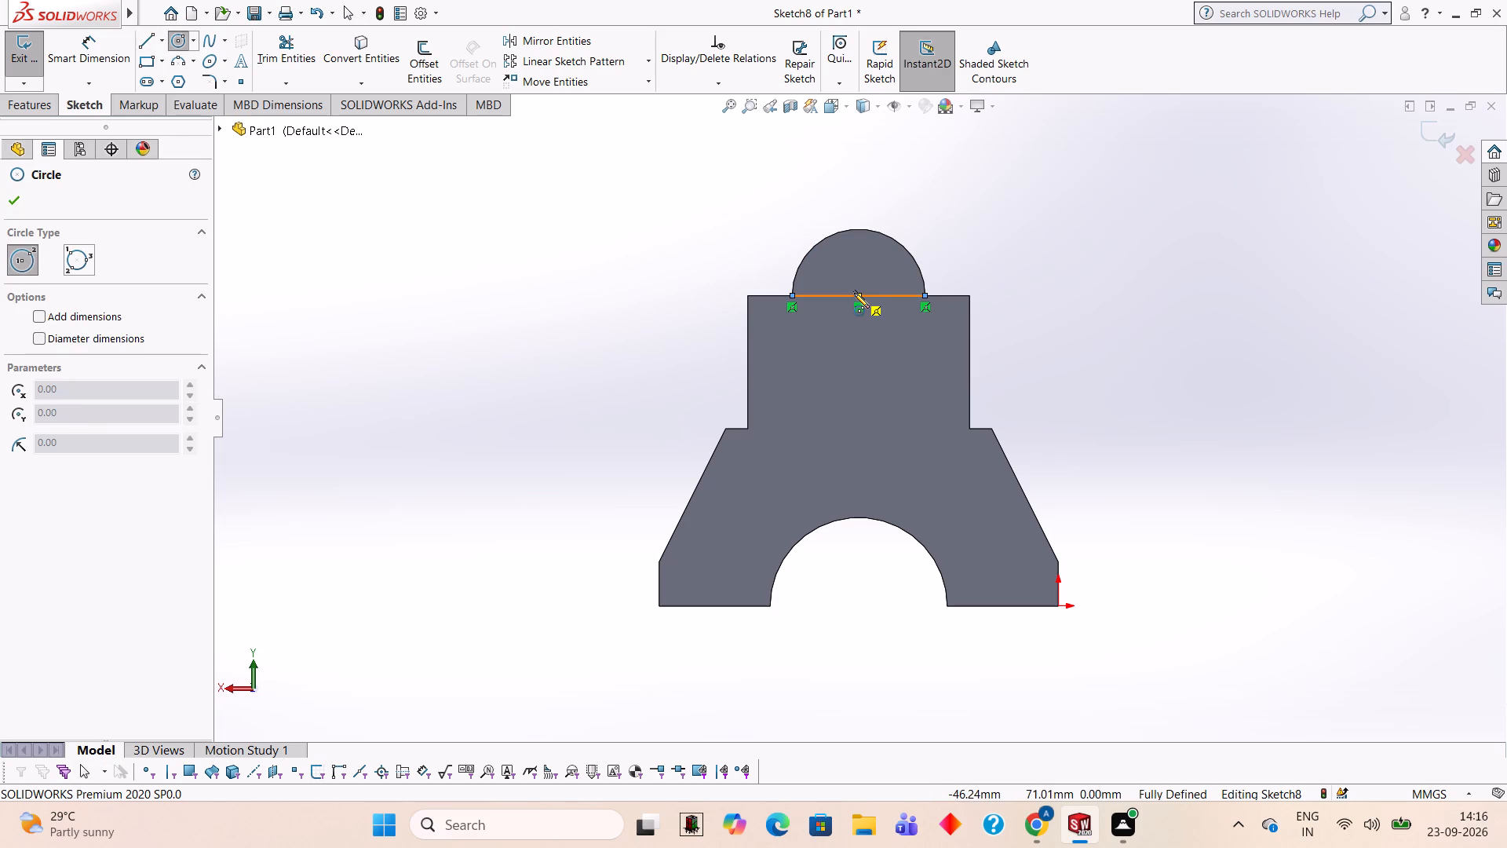
pyautogui.click(856, 293)
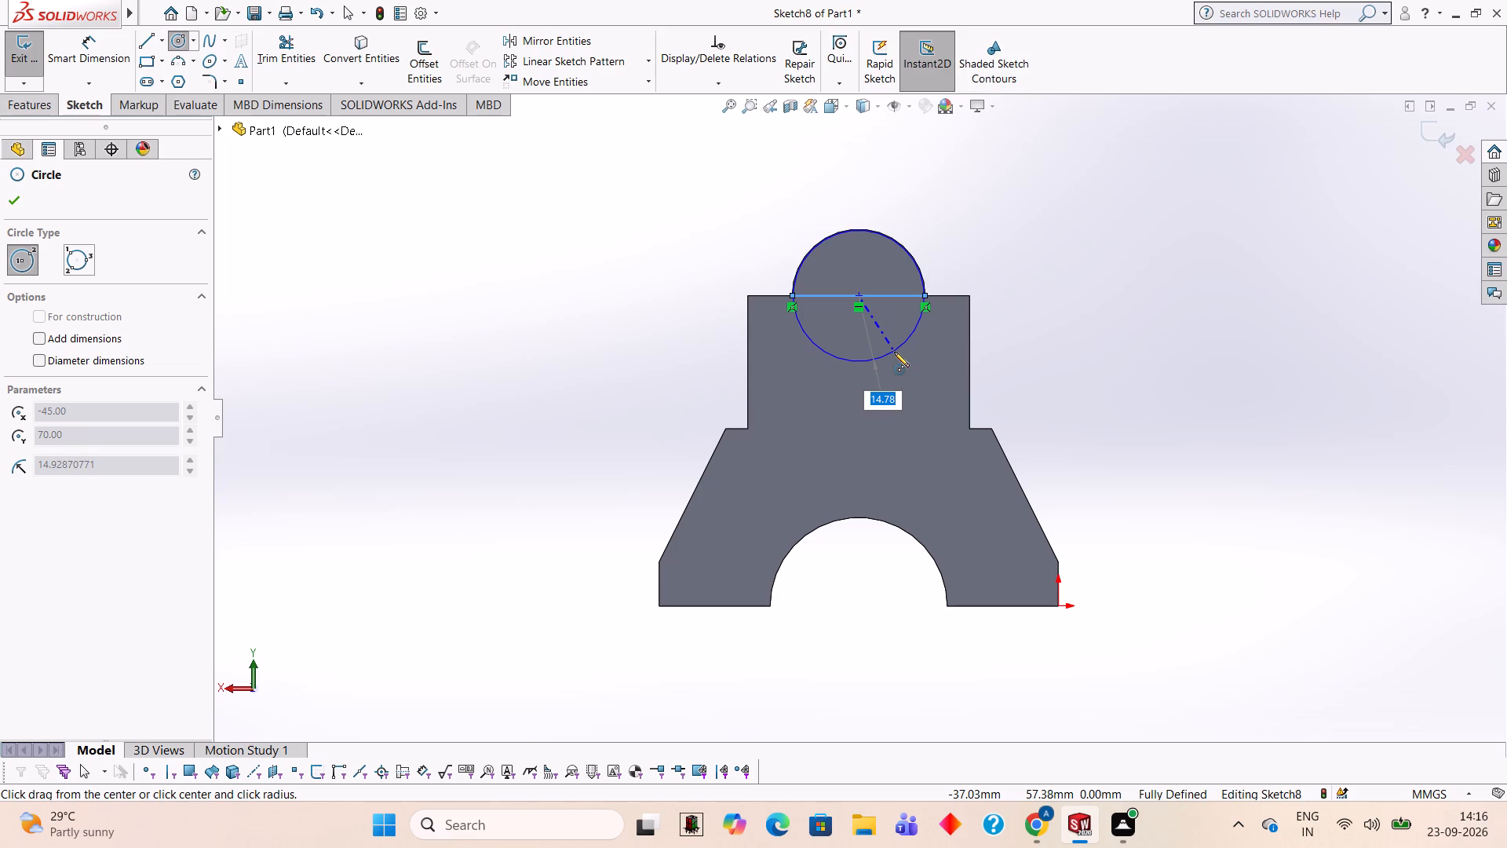
pyautogui.write('15')
pyautogui.press('Return')
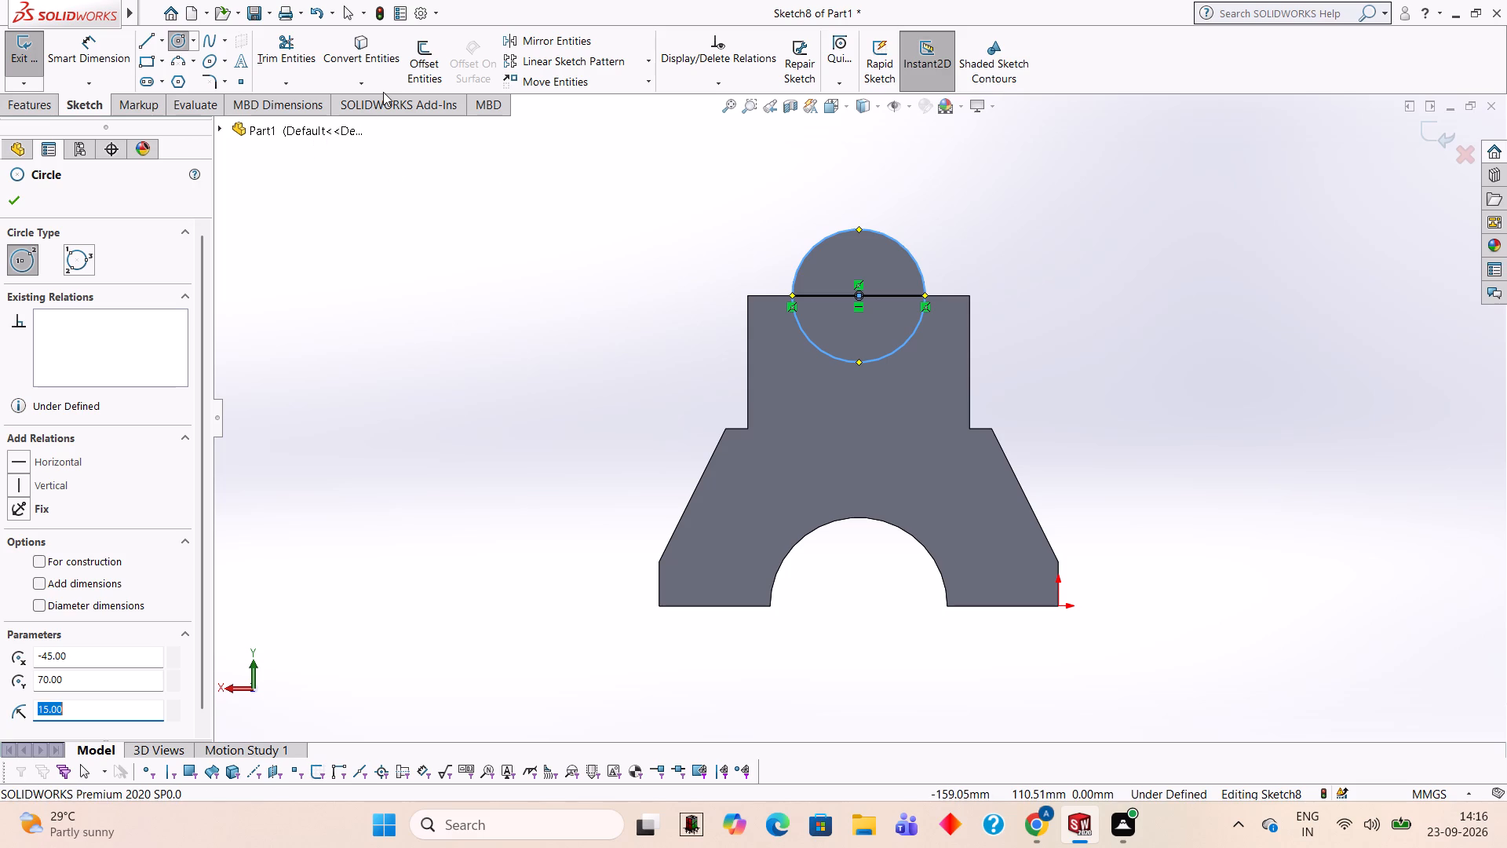
pyautogui.click(272, 64)
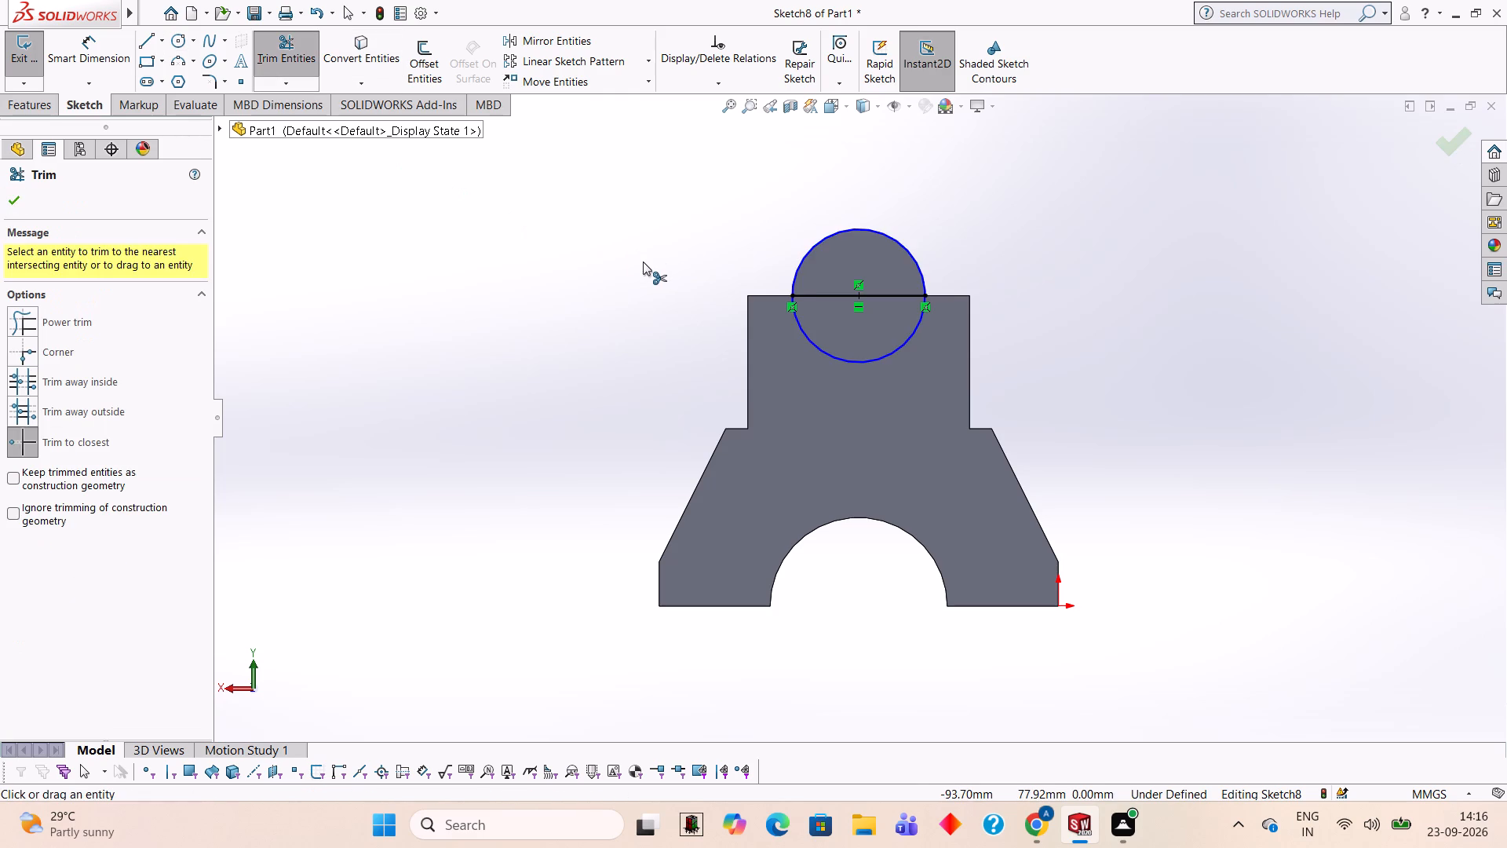
pyautogui.click(900, 345)
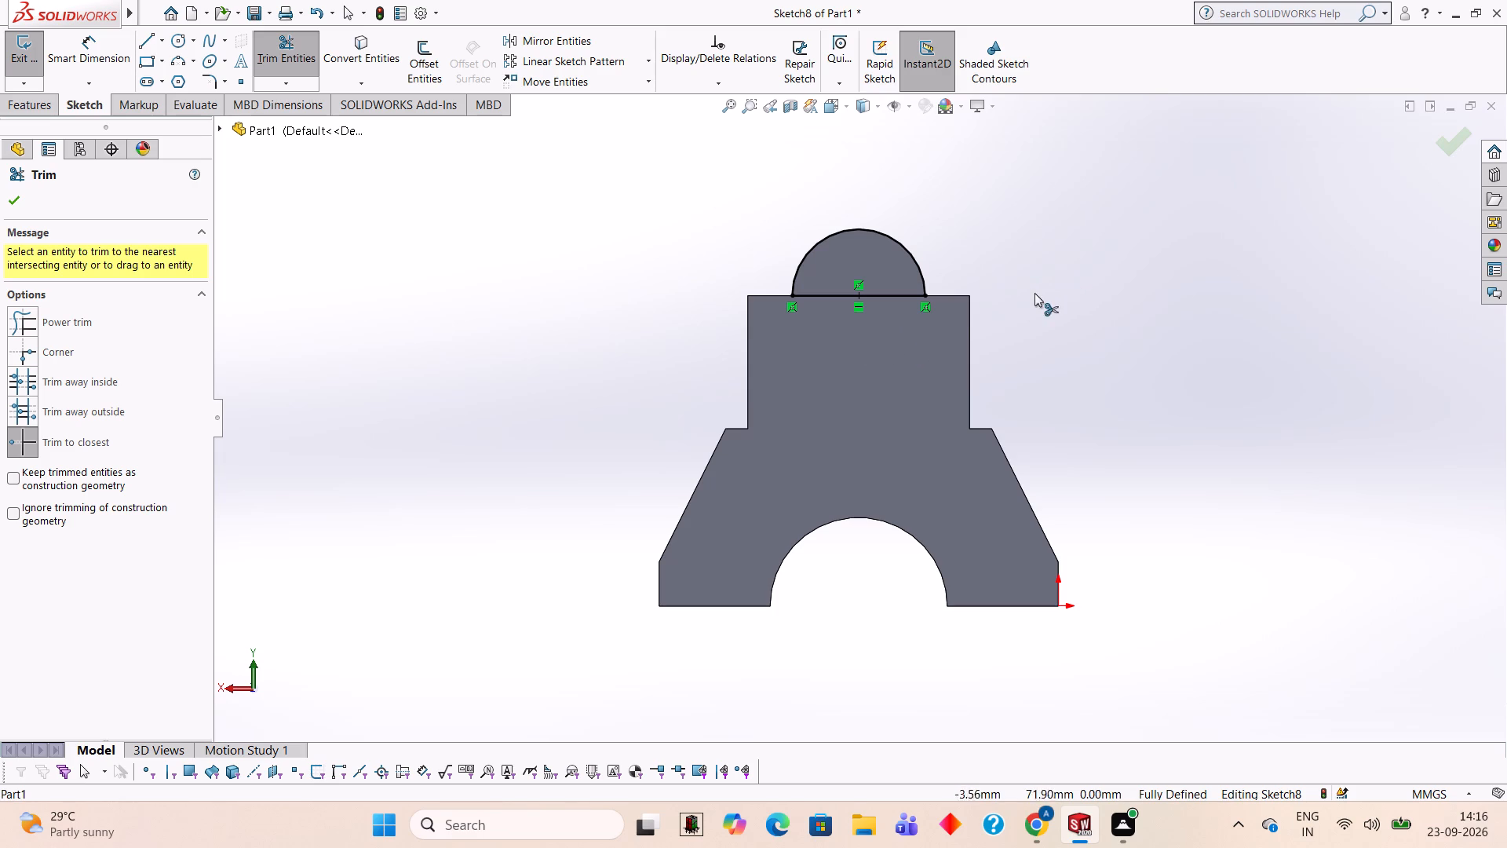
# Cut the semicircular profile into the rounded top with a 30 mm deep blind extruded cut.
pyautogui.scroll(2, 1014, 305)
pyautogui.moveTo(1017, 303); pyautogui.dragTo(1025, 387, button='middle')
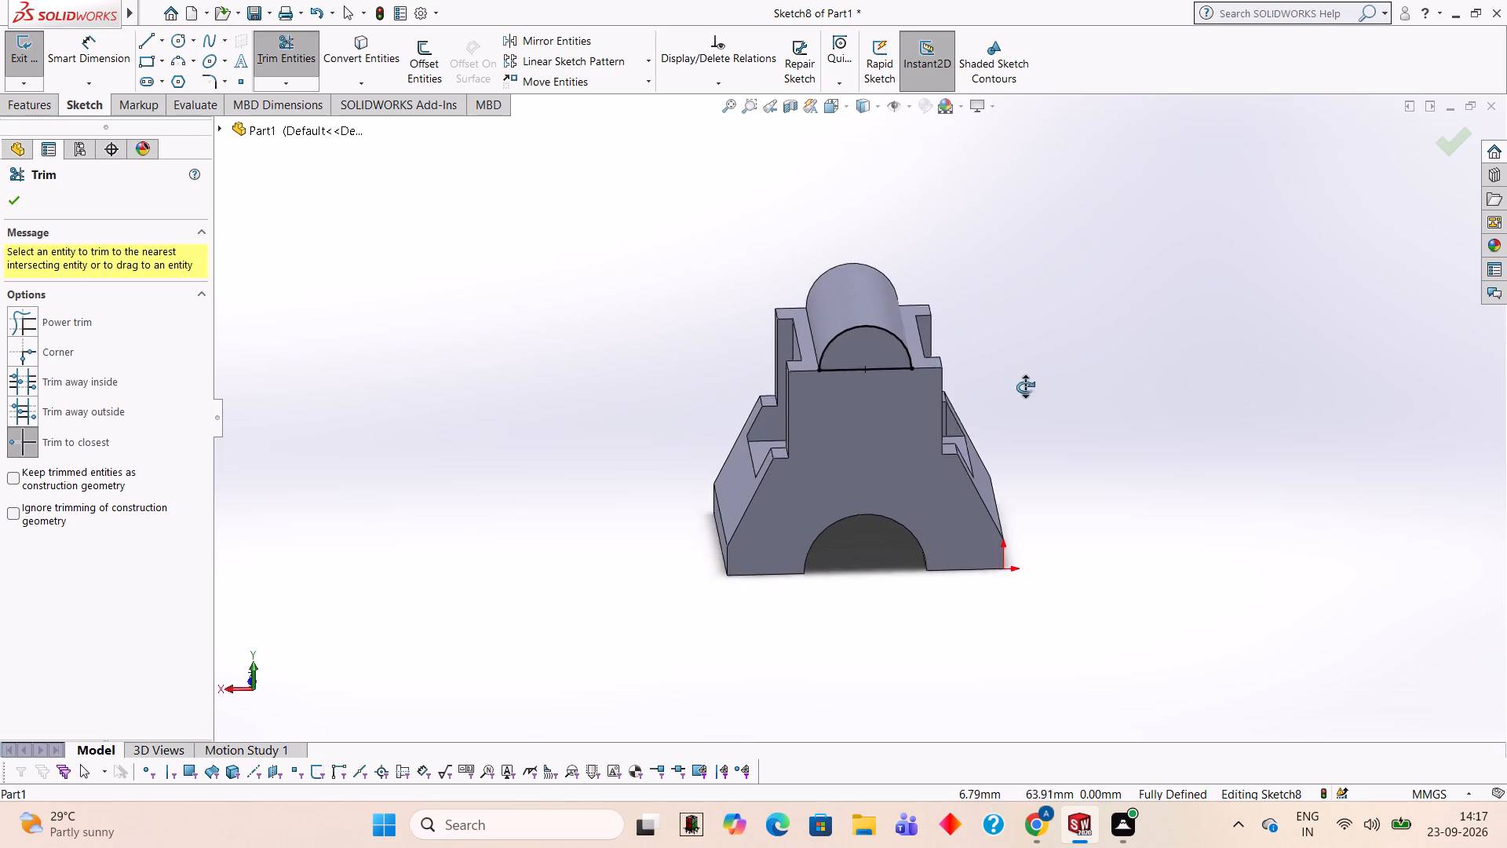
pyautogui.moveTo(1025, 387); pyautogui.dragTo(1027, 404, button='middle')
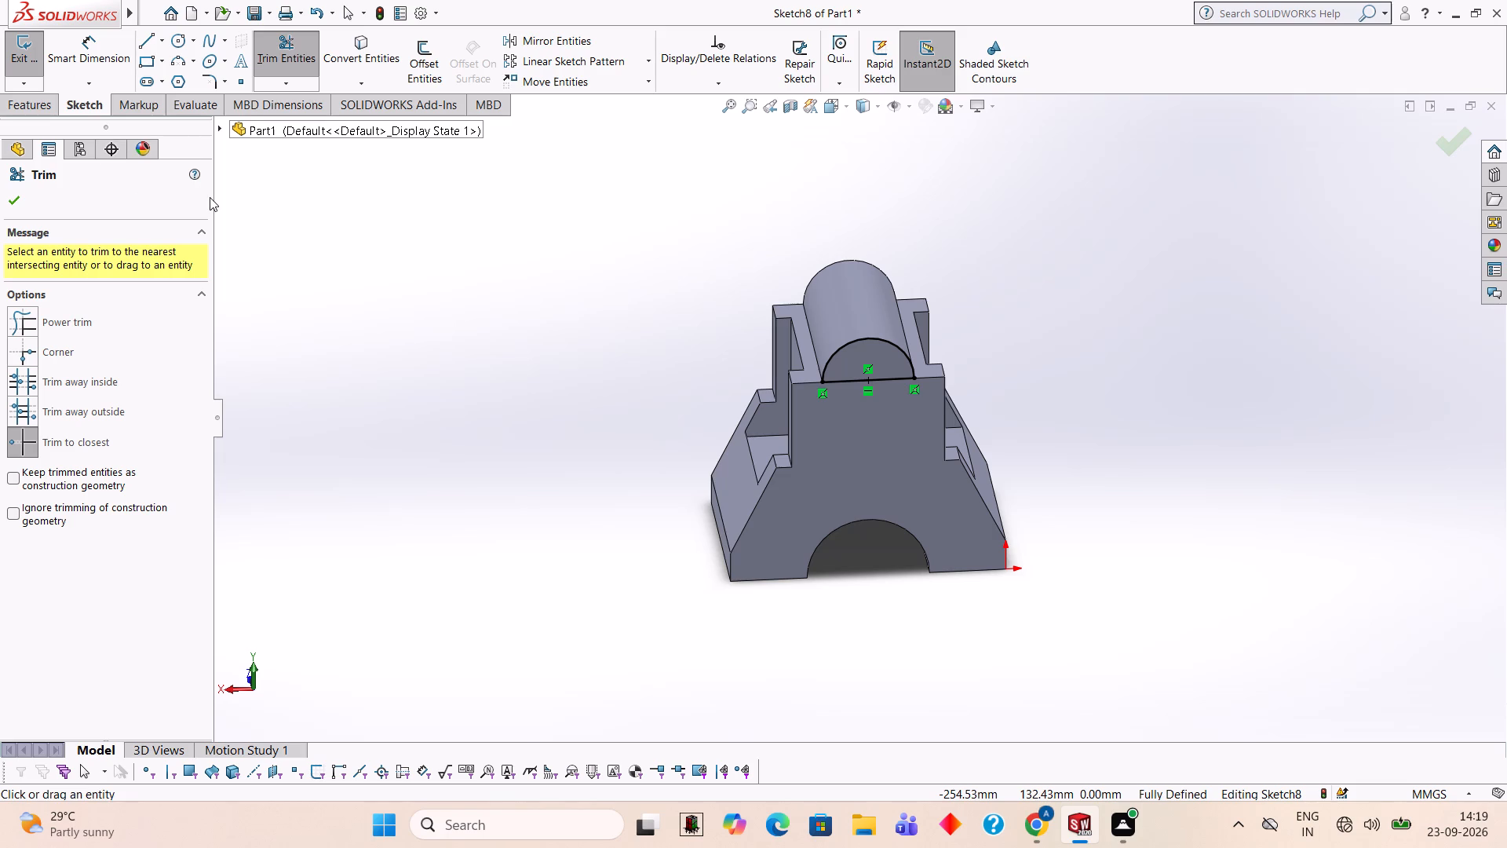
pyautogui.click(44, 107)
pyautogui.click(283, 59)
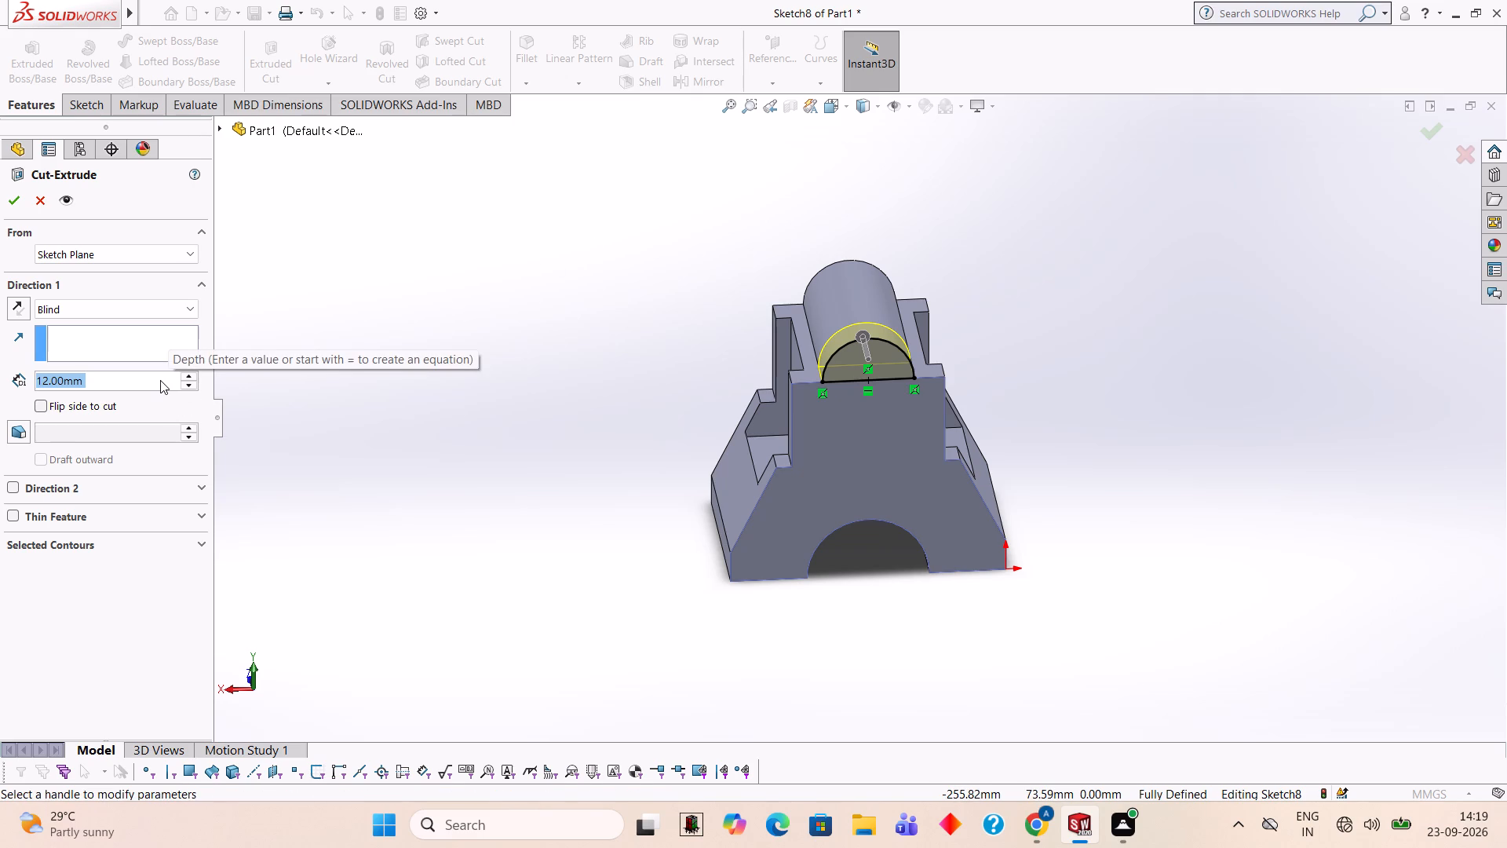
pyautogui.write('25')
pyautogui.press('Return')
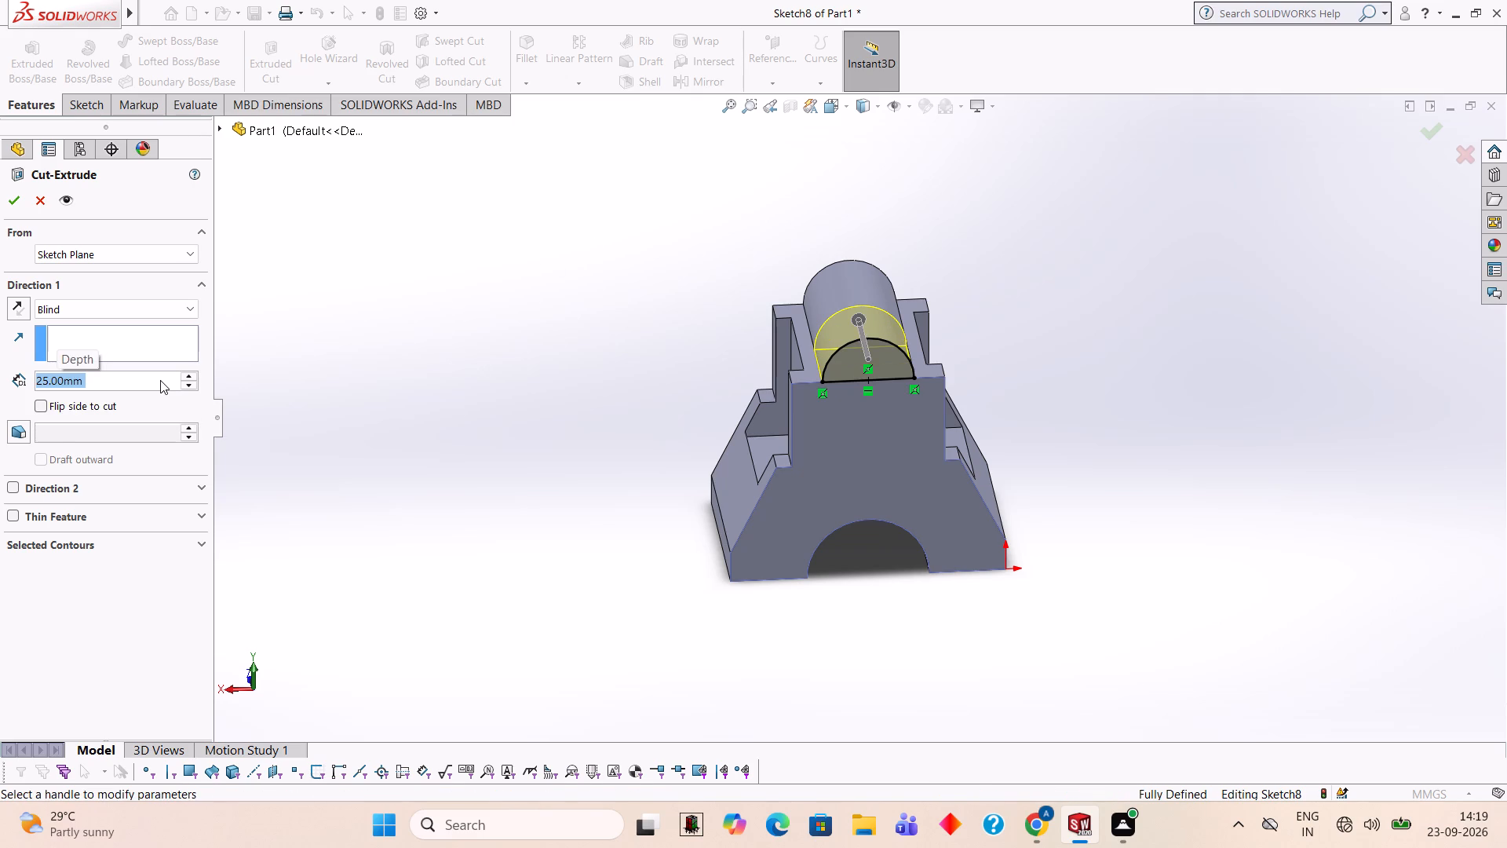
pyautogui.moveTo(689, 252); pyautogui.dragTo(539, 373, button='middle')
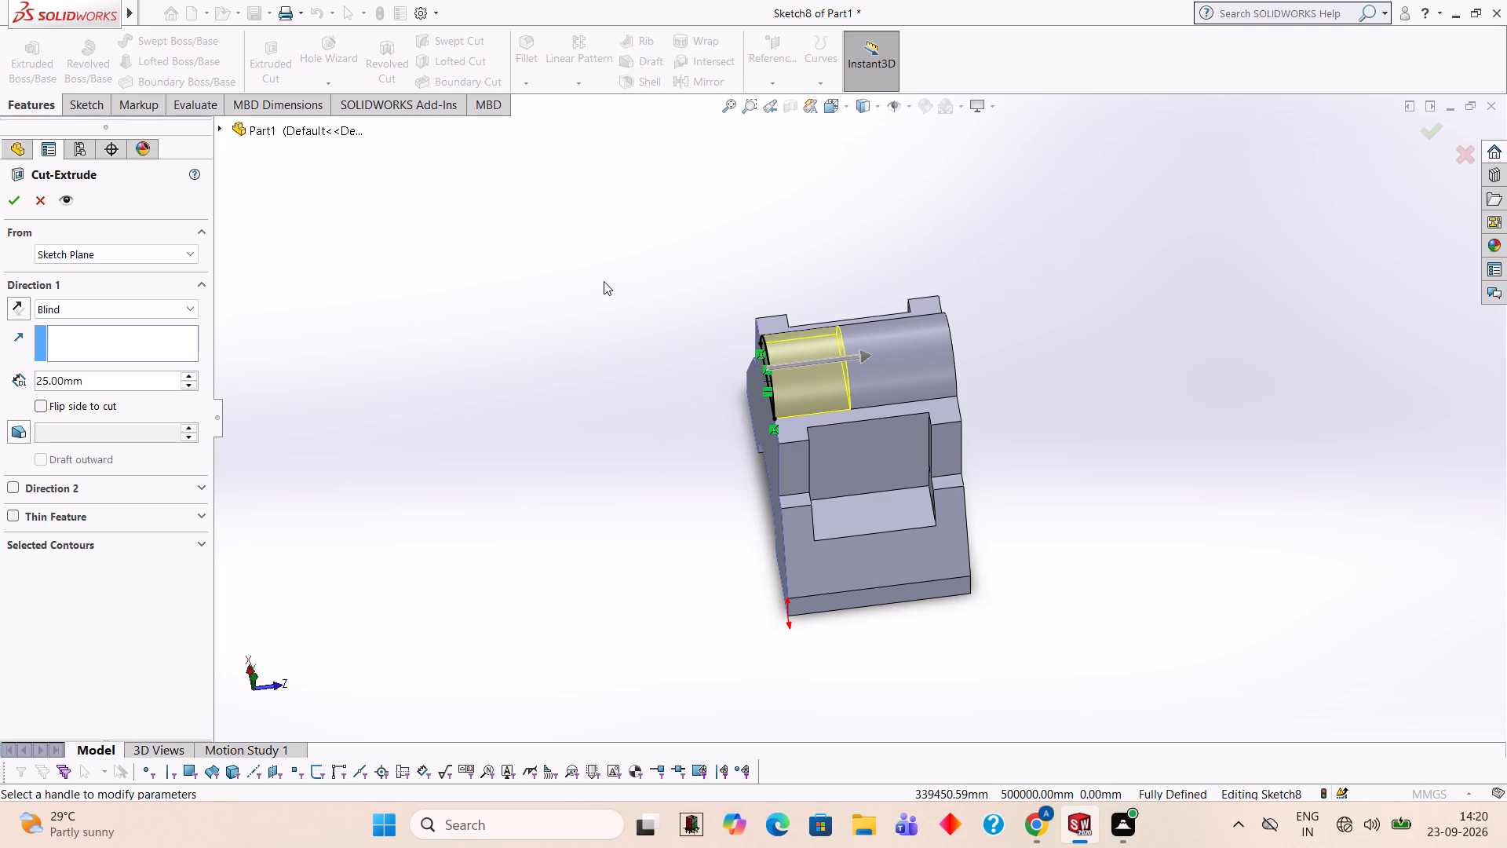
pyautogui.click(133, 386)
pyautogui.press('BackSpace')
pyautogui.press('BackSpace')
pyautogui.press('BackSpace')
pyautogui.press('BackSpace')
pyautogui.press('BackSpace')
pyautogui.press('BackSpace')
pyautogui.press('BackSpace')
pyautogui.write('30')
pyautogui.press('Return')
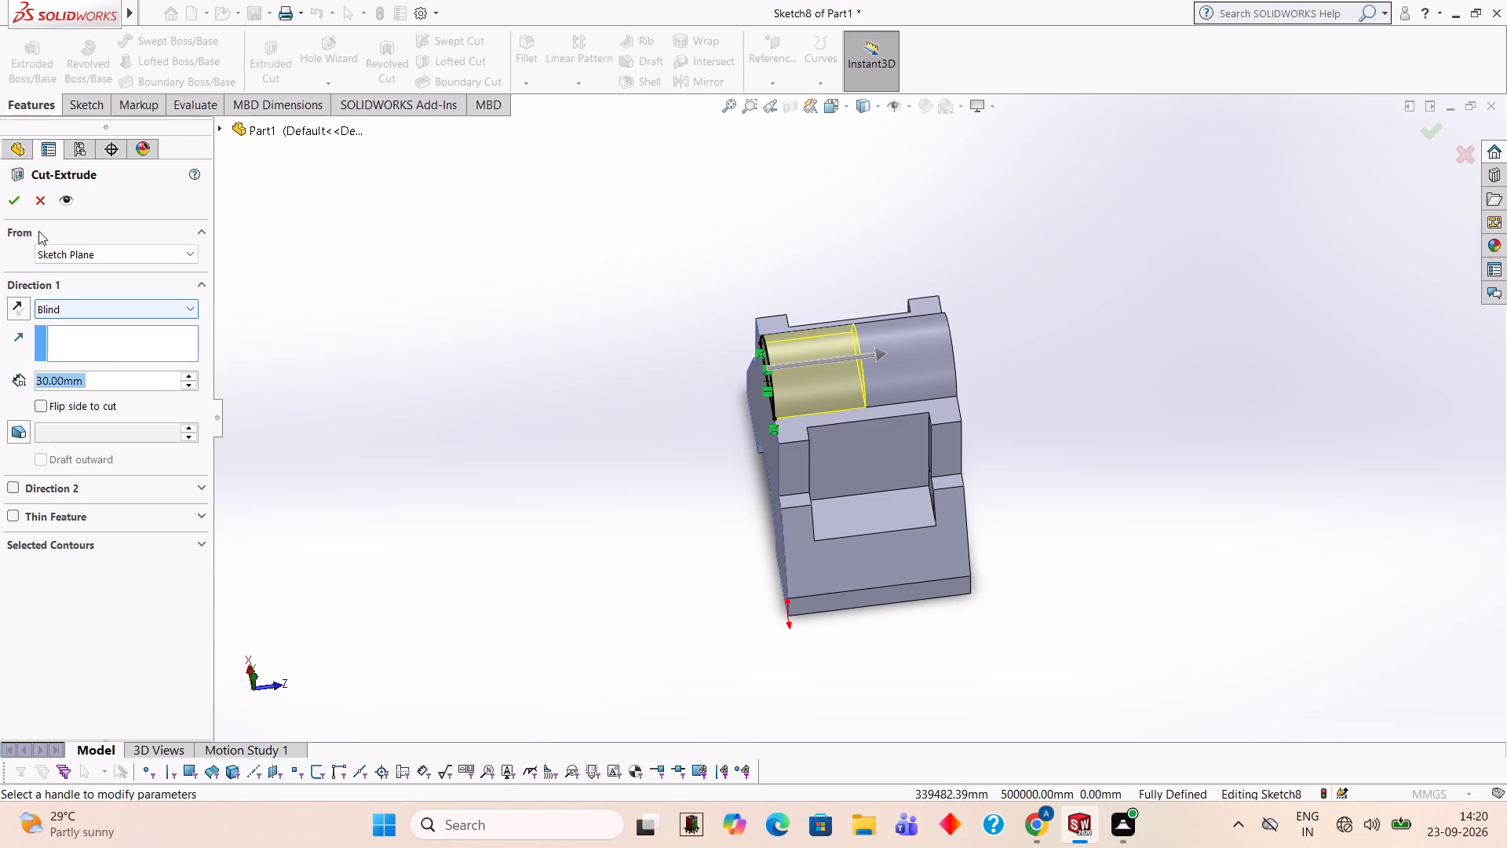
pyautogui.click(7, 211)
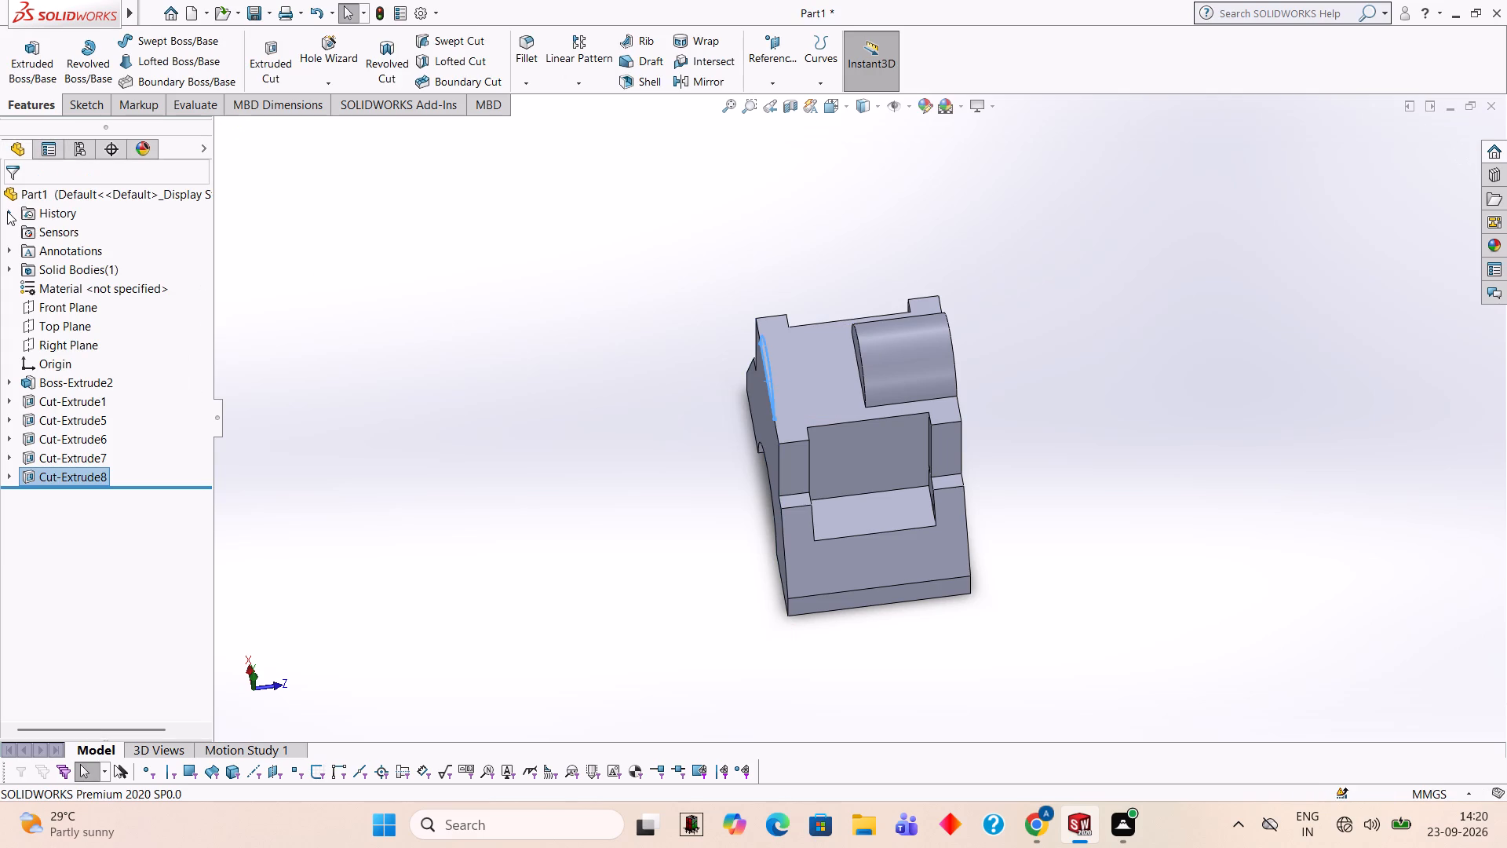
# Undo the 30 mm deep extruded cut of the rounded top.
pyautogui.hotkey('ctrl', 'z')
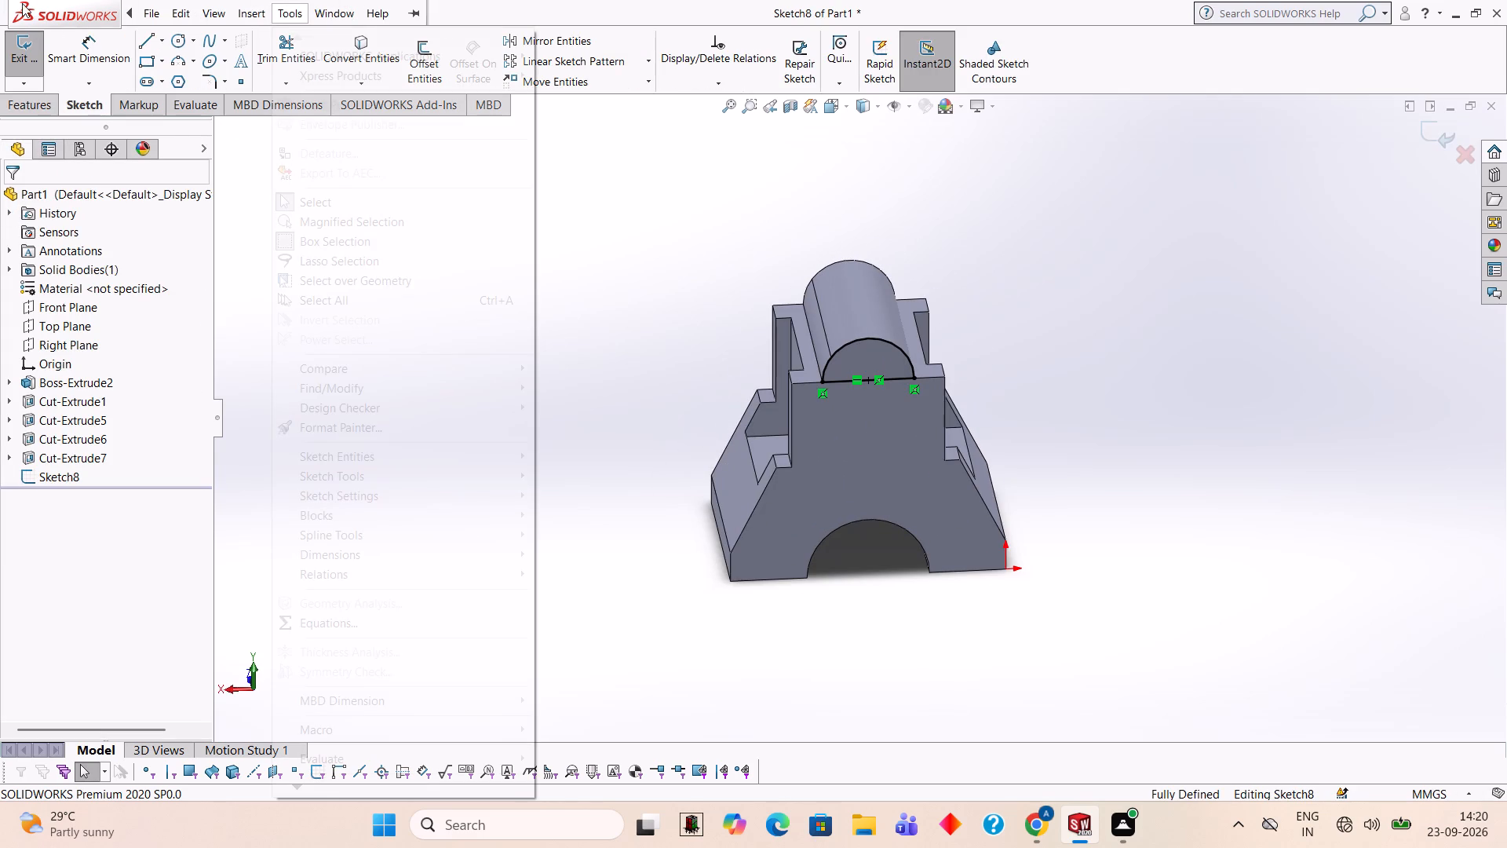
# Cut the semicircular profile along the rounded top with a 40 mm deep blind extruded cut.
pyautogui.click(12, 106)
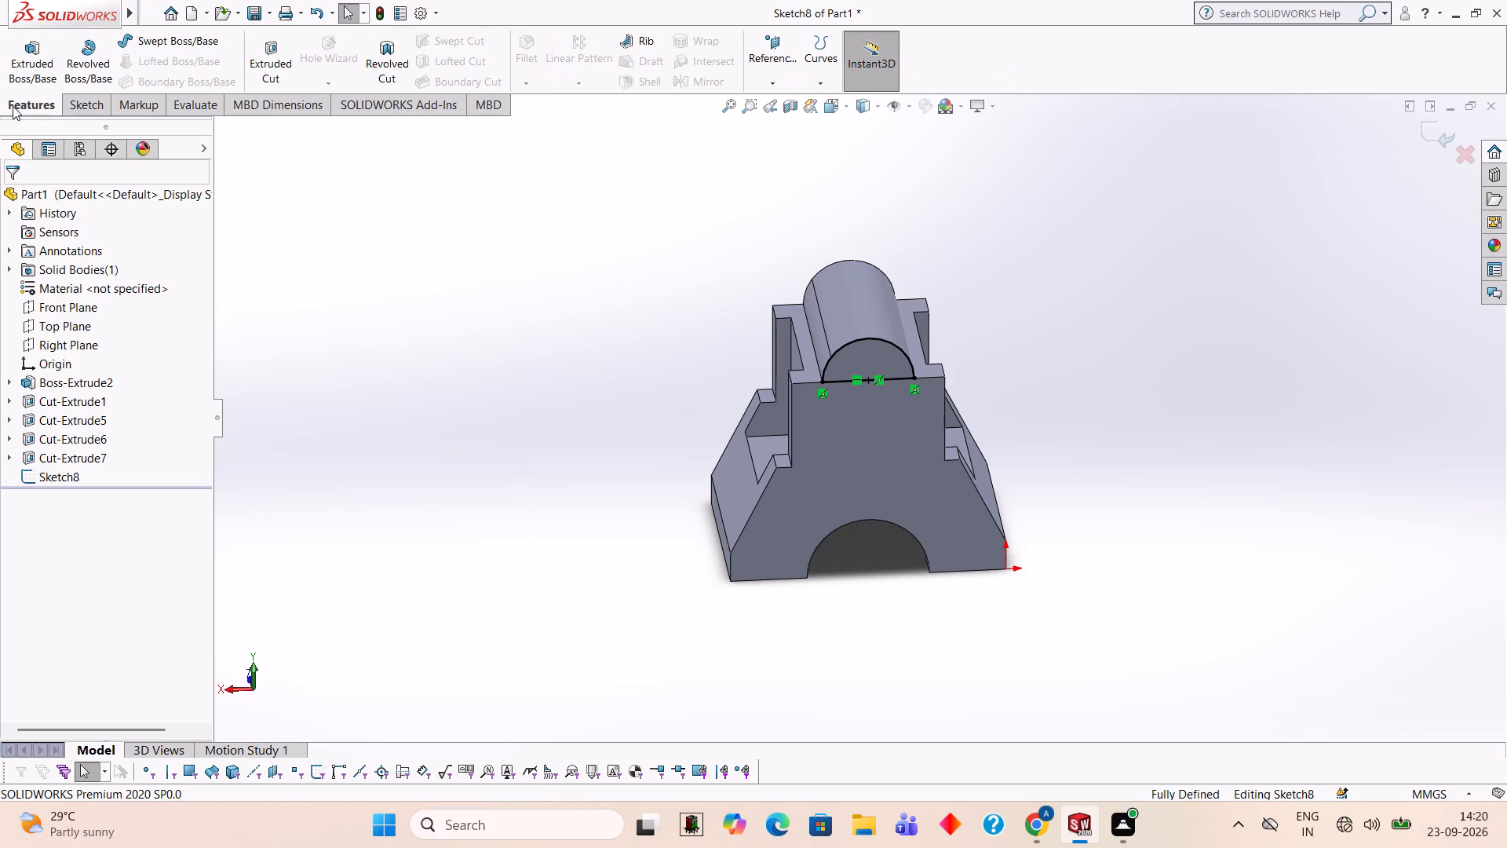
pyautogui.click(271, 72)
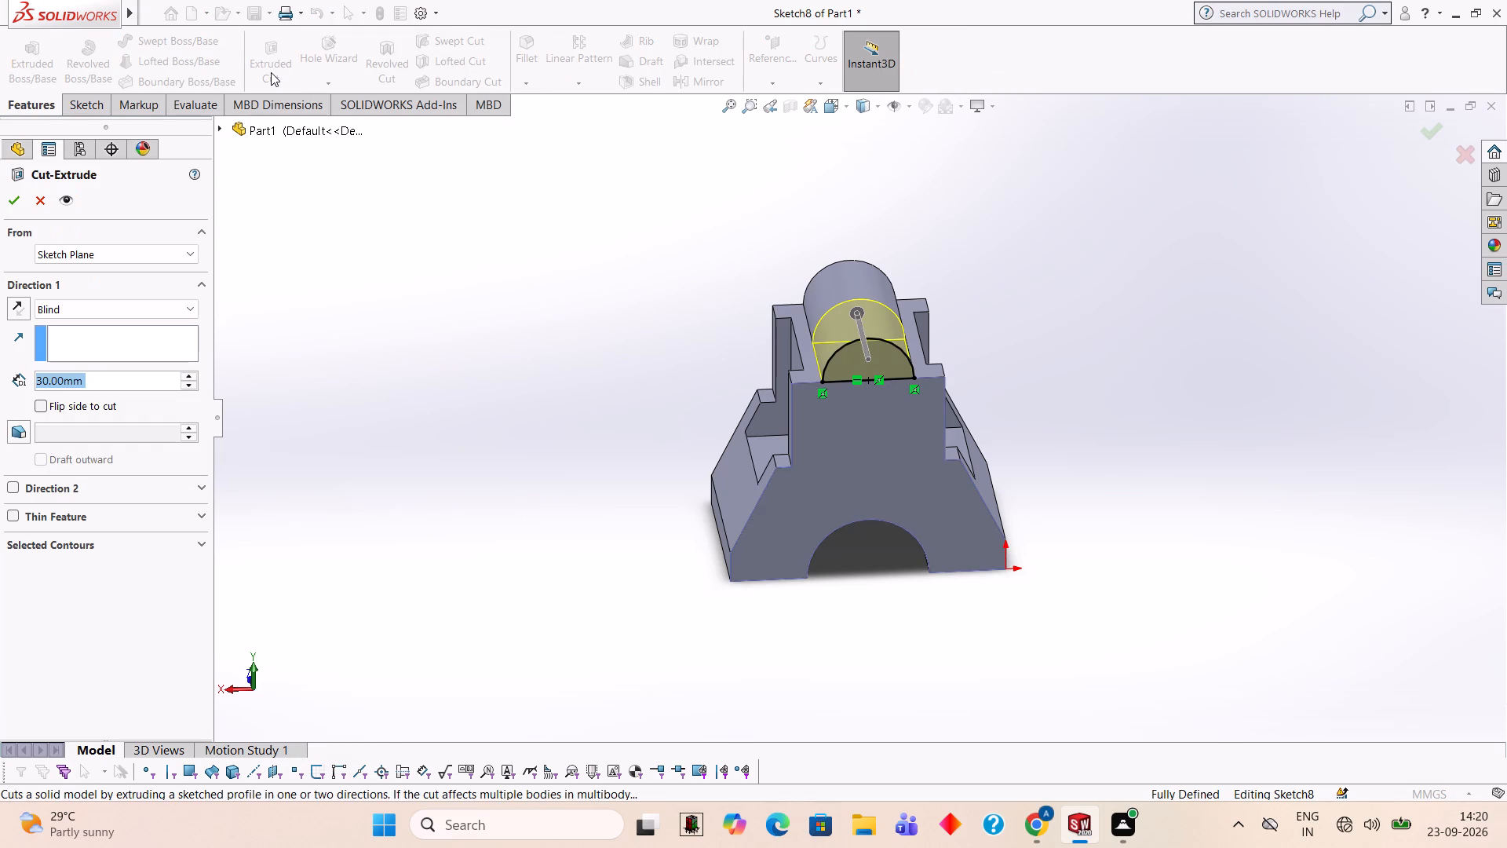
pyautogui.write('35')
pyautogui.press('Return')
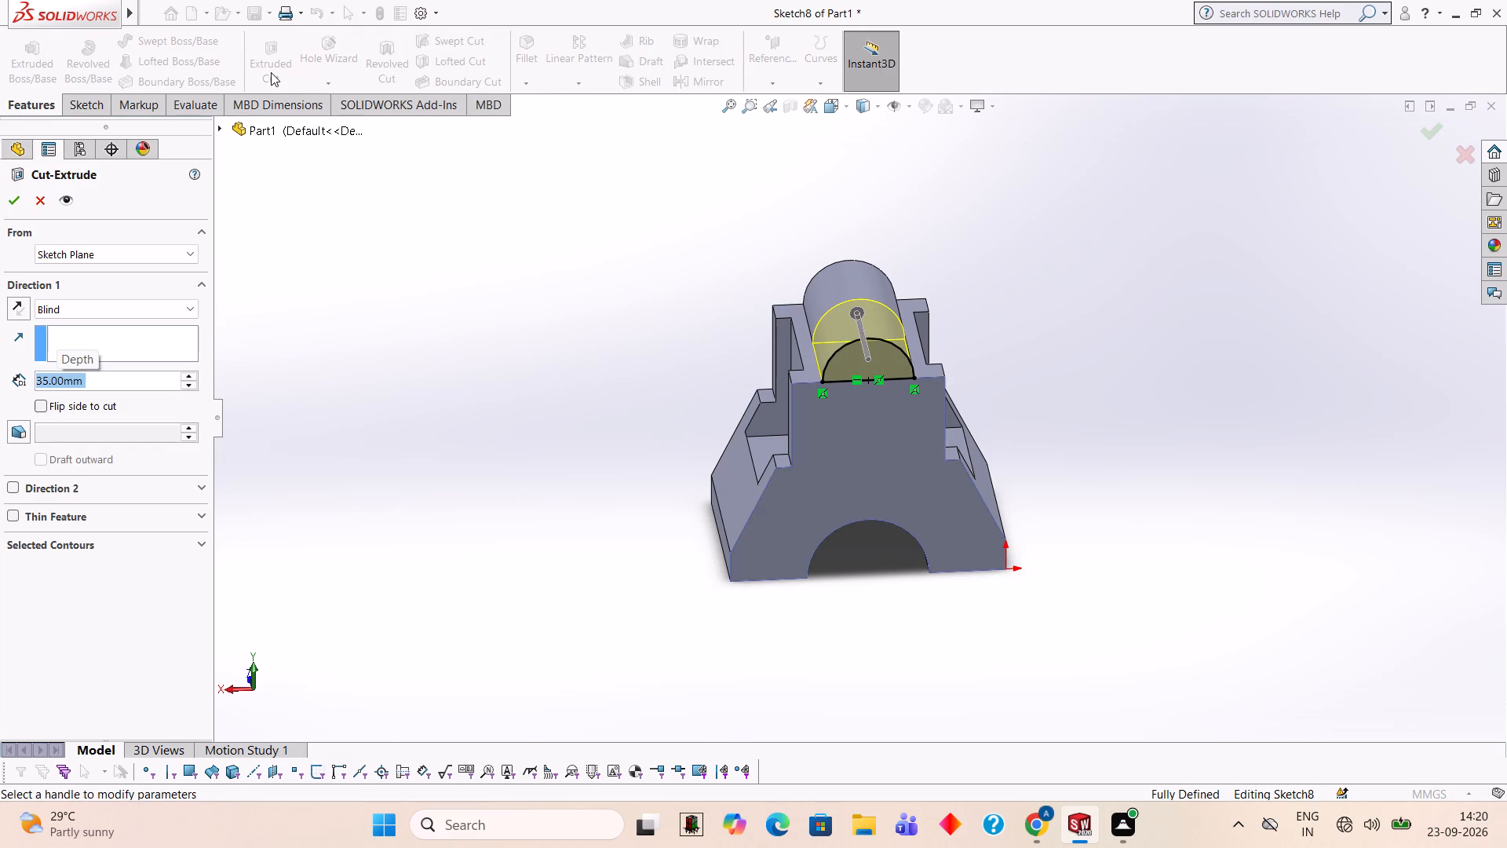
pyautogui.moveTo(1162, 262); pyautogui.dragTo(995, 277, button='middle')
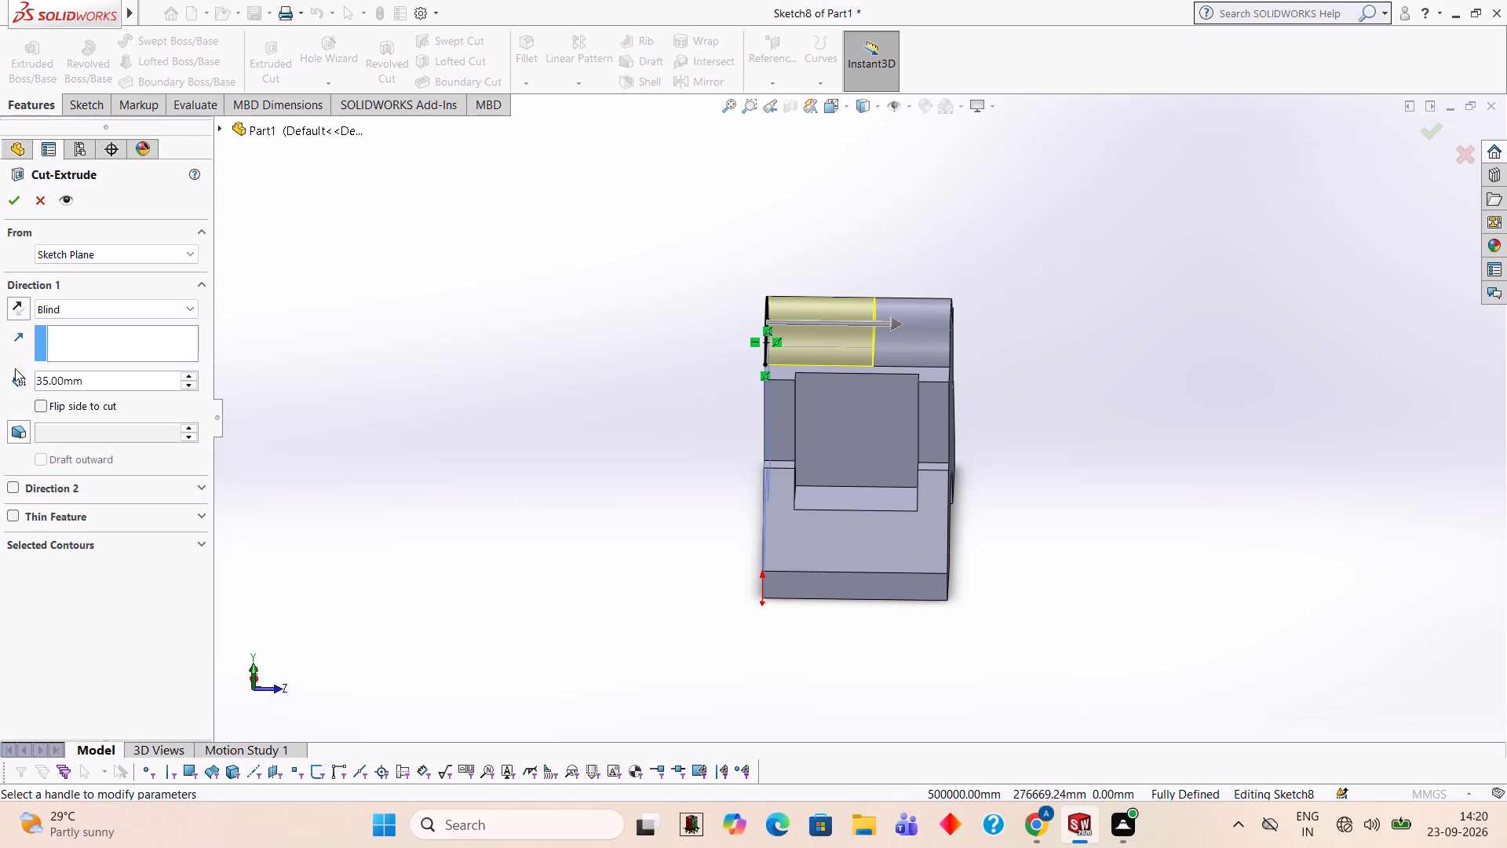
pyautogui.click(113, 383)
pyautogui.press('BackSpace')
pyautogui.press('BackSpace')
pyautogui.press('BackSpace')
pyautogui.press('BackSpace')
pyautogui.press('BackSpace')
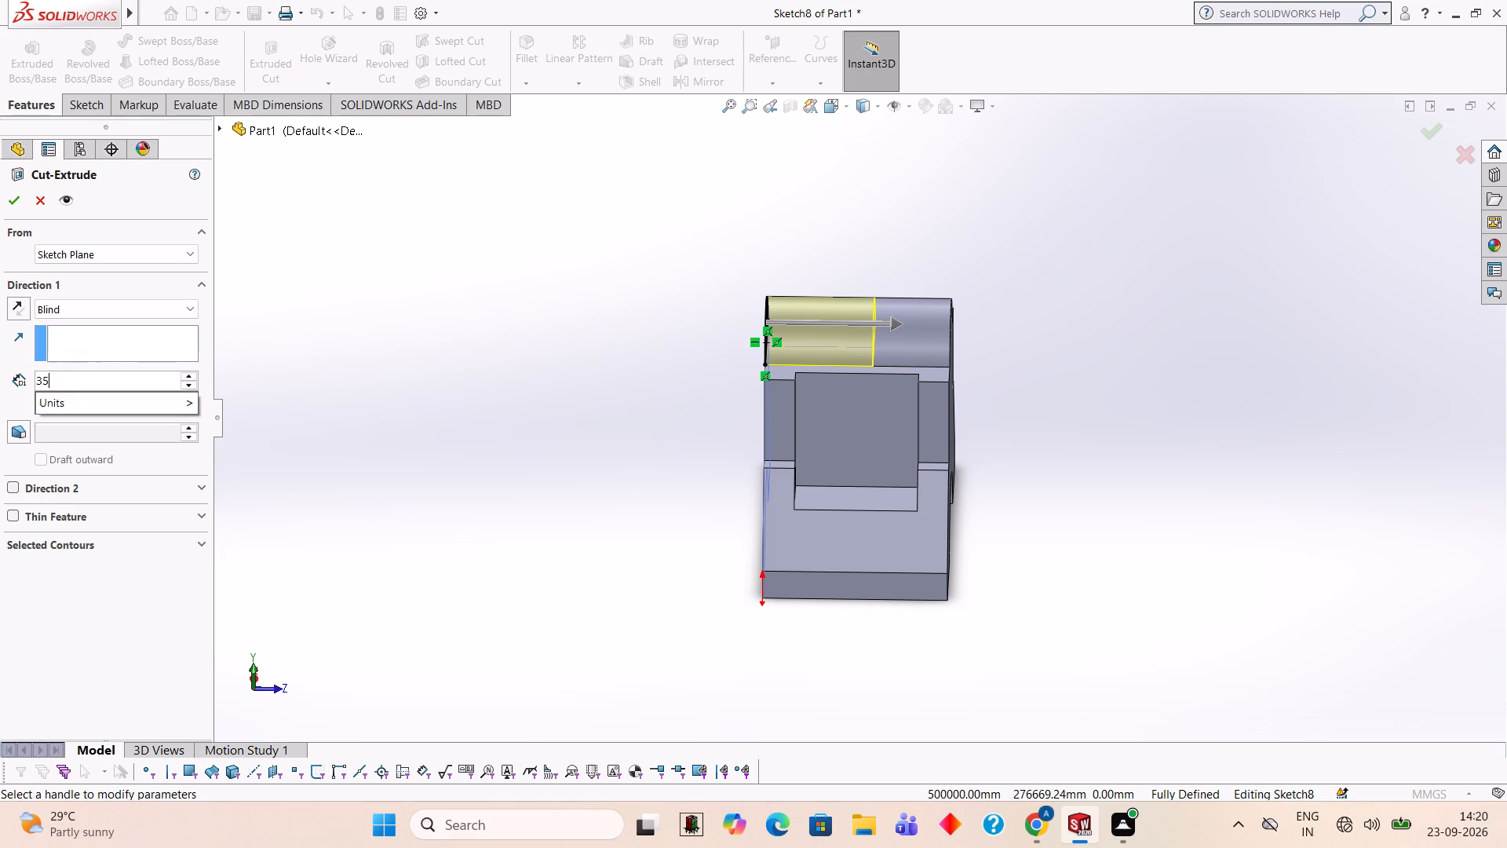
pyautogui.press('BackSpace')
pyautogui.press('BackSpace')
pyautogui.press('BackSpace')
pyautogui.write('40')
pyautogui.press('Return')
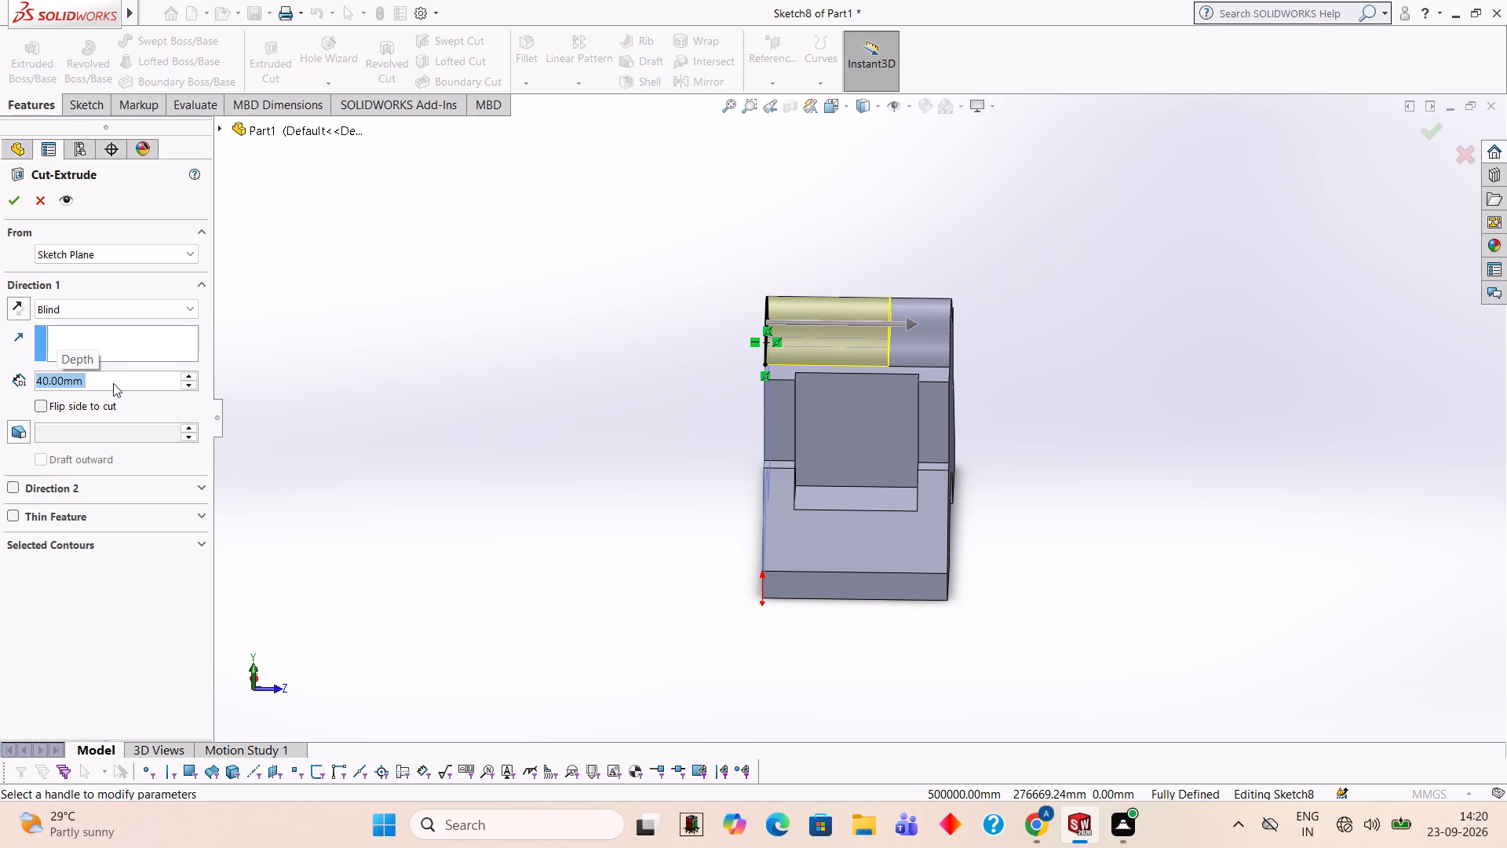
pyautogui.click(14, 210)
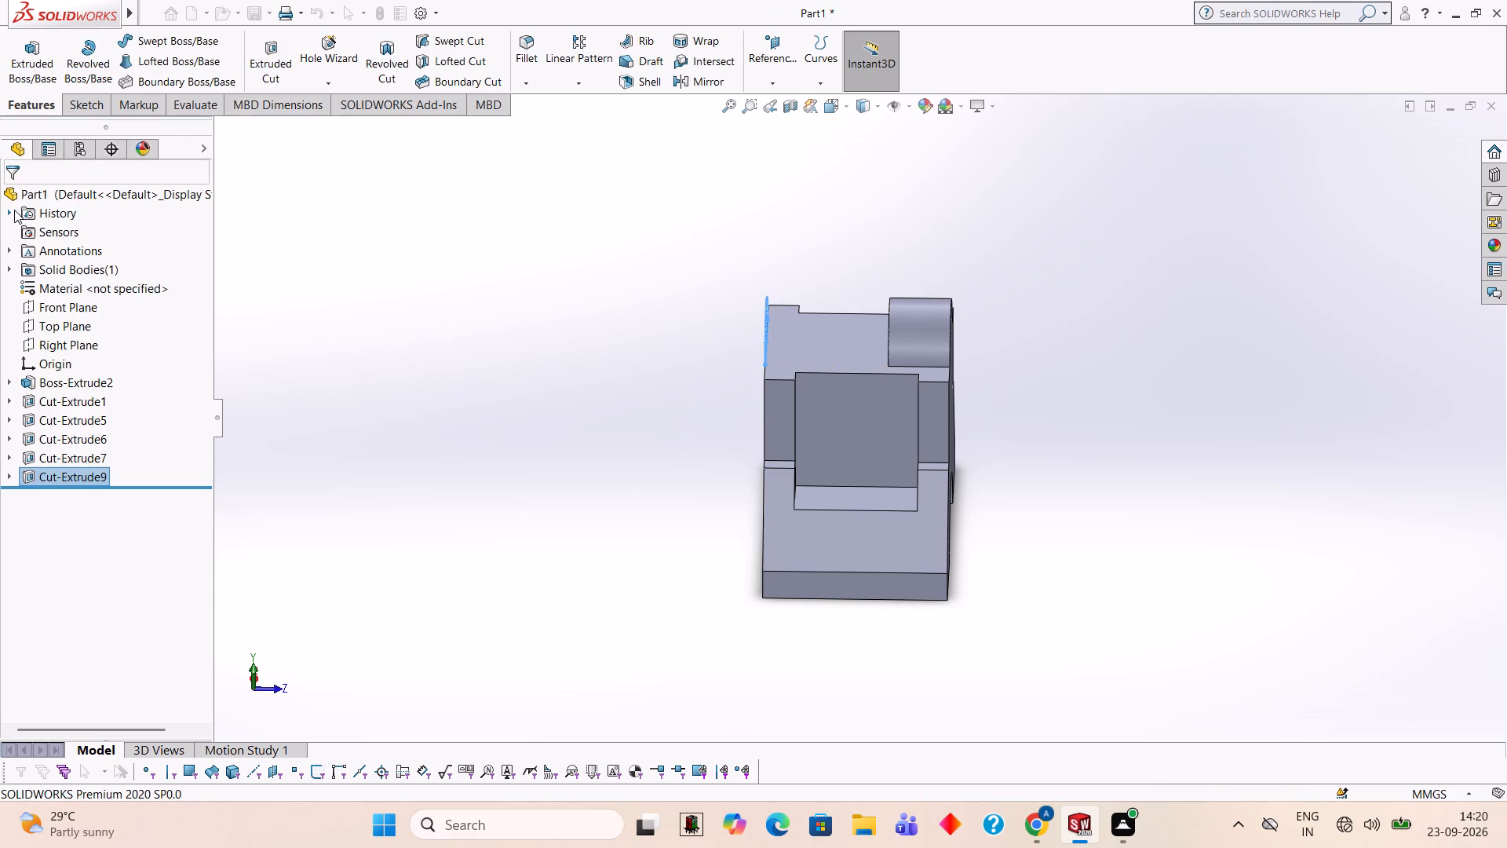
pyautogui.click(502, 421)
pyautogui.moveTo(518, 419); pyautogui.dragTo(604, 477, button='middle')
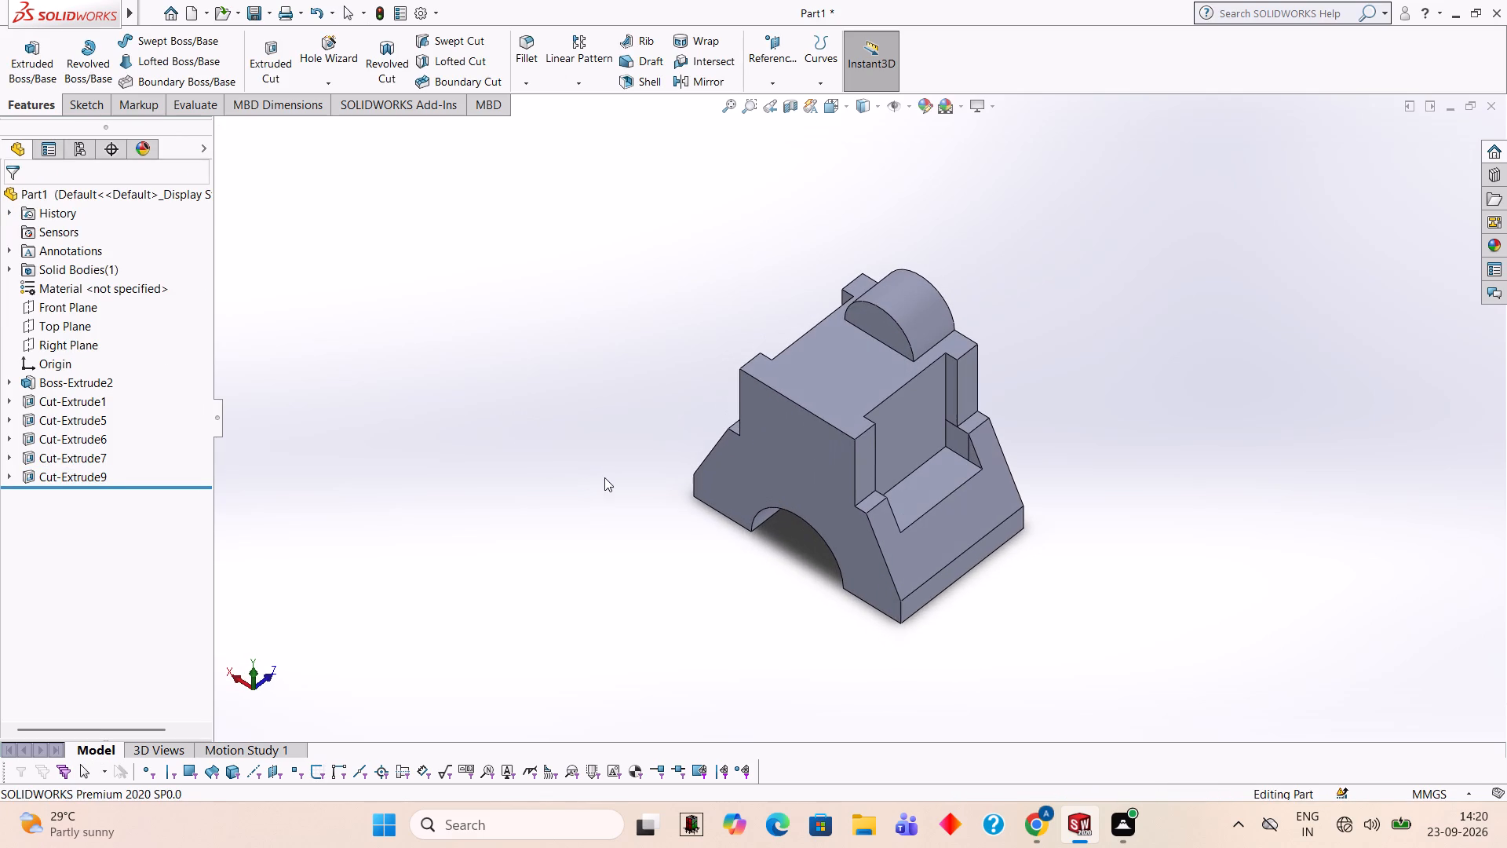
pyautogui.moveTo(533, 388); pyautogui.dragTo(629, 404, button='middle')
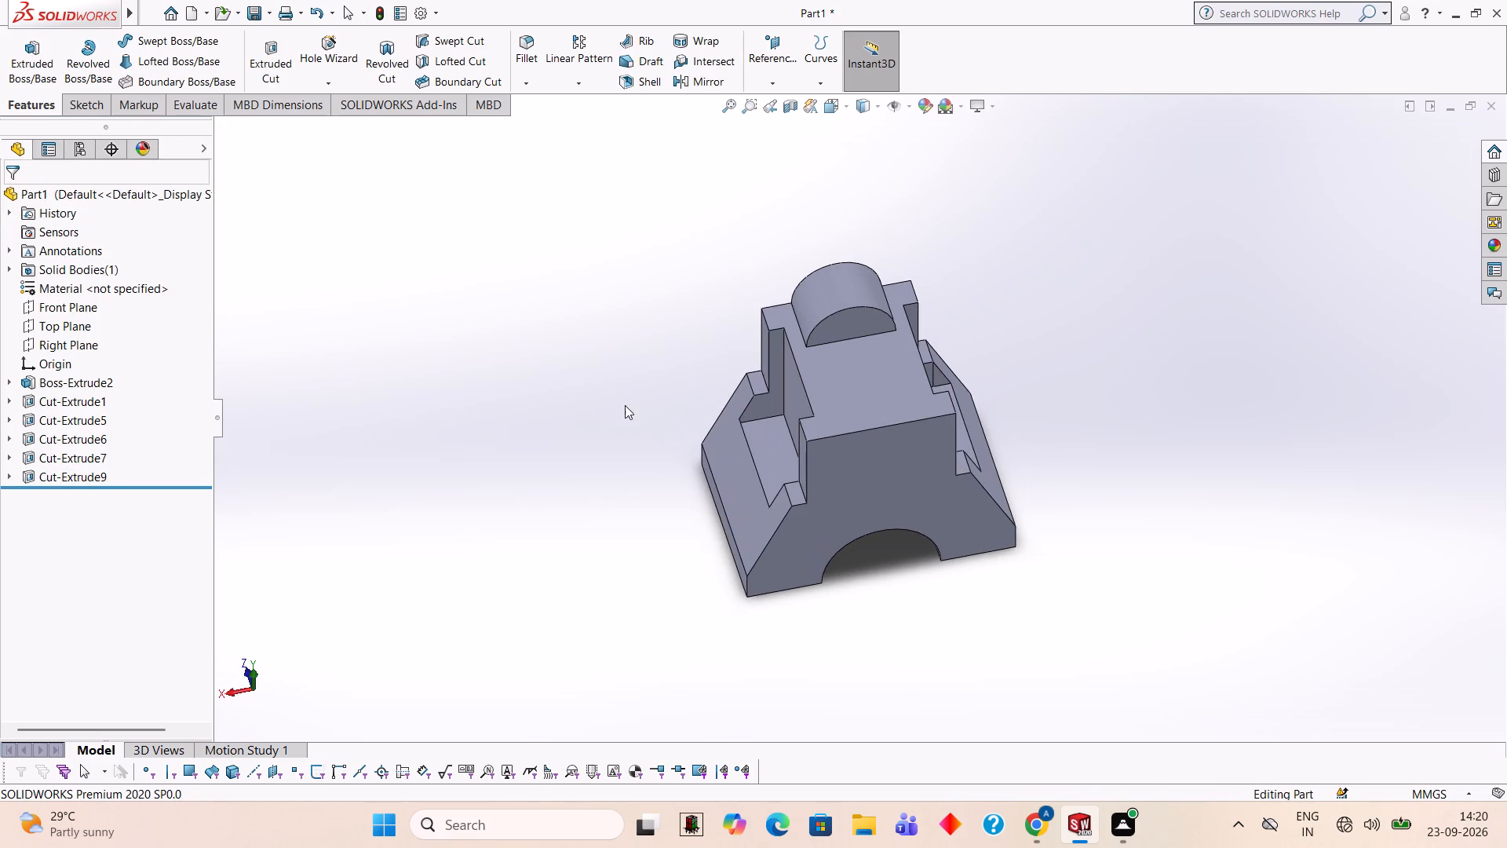
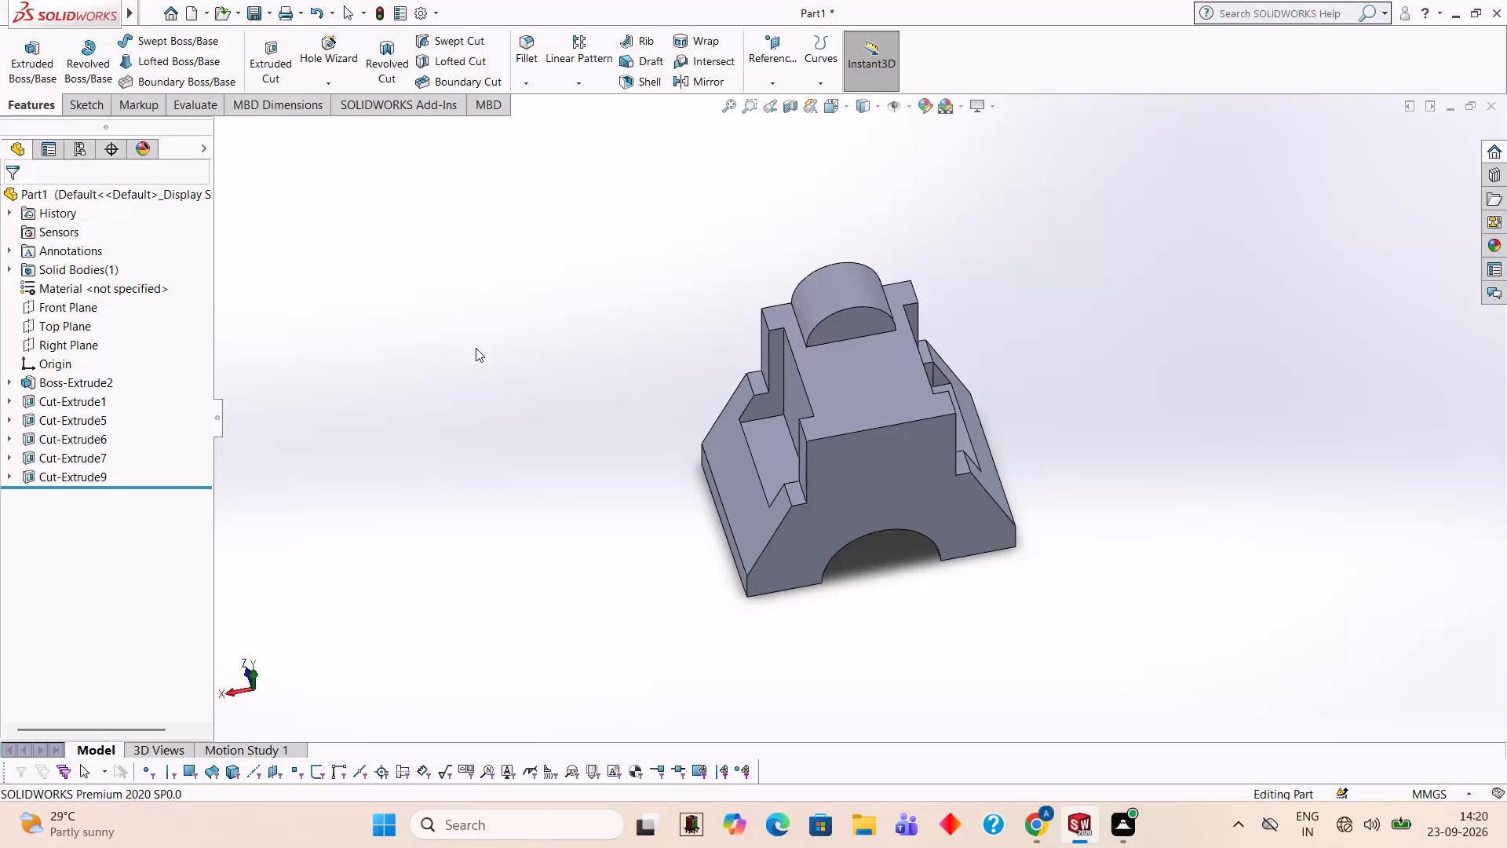
# On the flat top face, sketch a 20 mm line extending from the rounded top's inner corner and a perpendicular 30 mm line from its end.
pyautogui.moveTo(467, 331); pyautogui.dragTo(609, 586, button='middle')
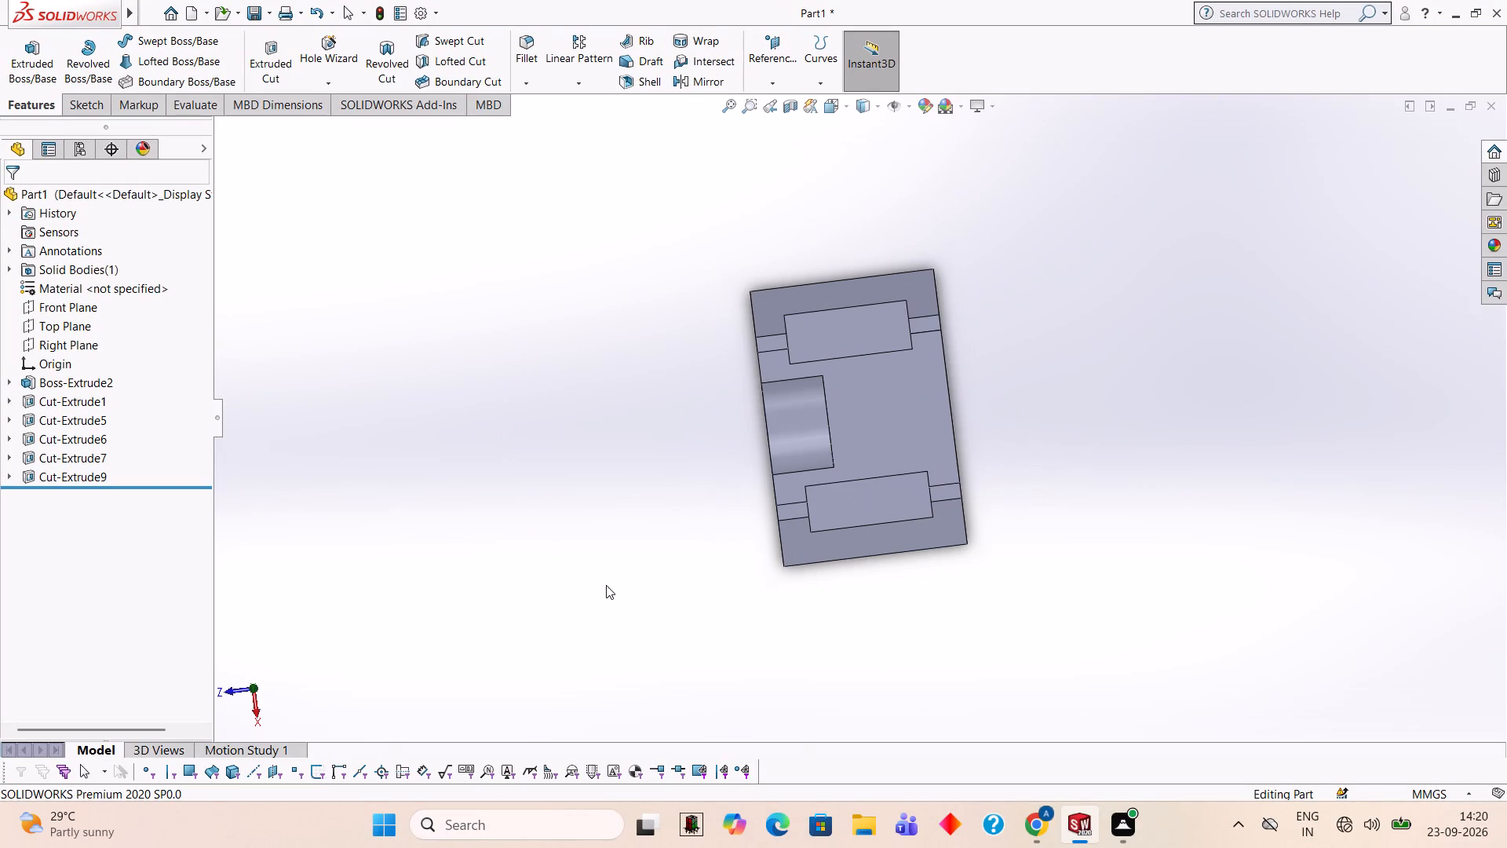
pyautogui.click(892, 388)
pyautogui.click(958, 343)
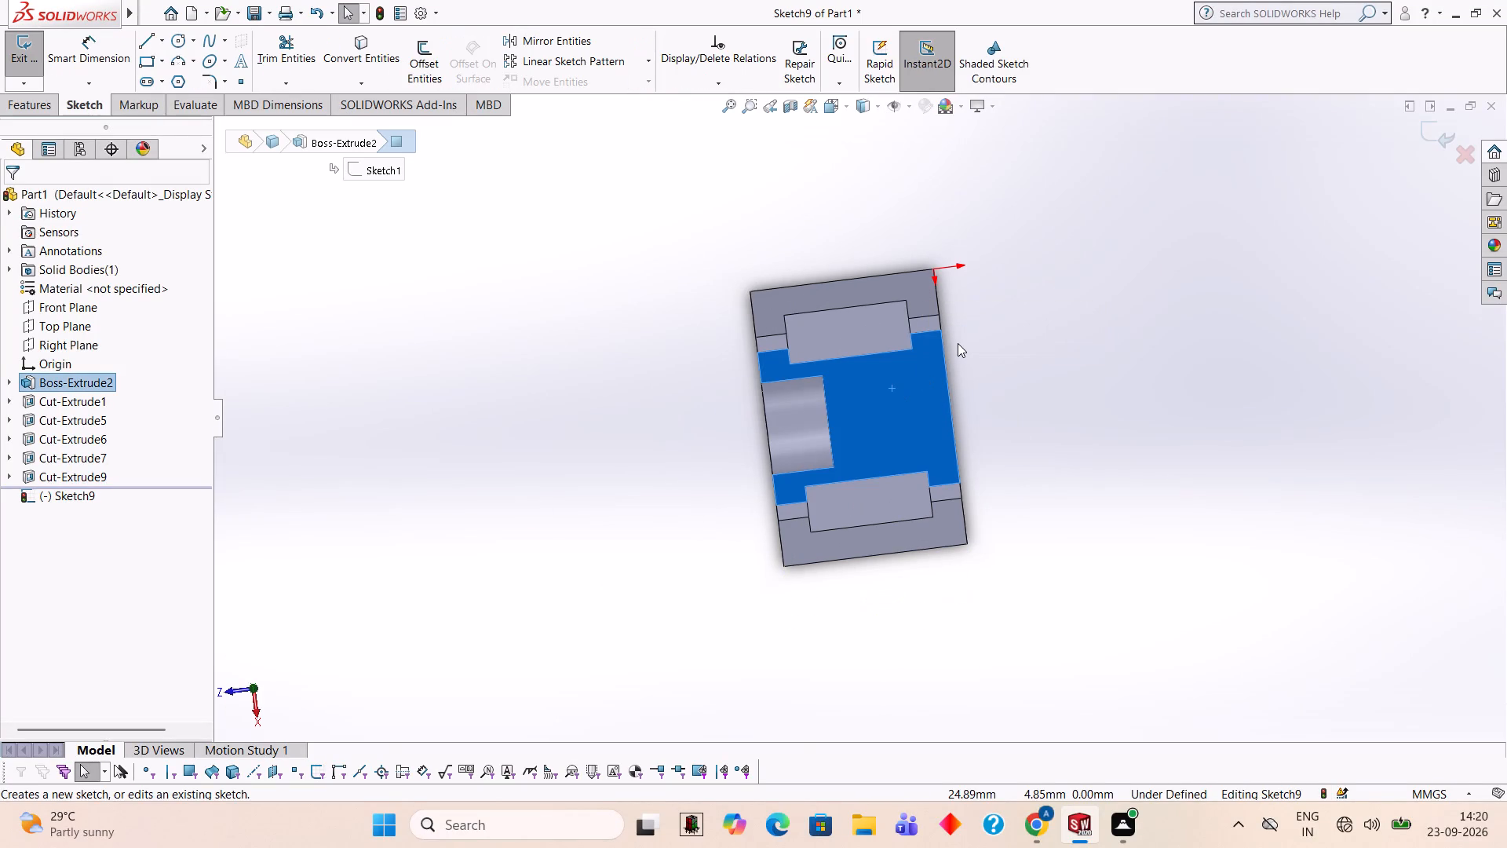
pyautogui.hotkey('ctrl', '8')
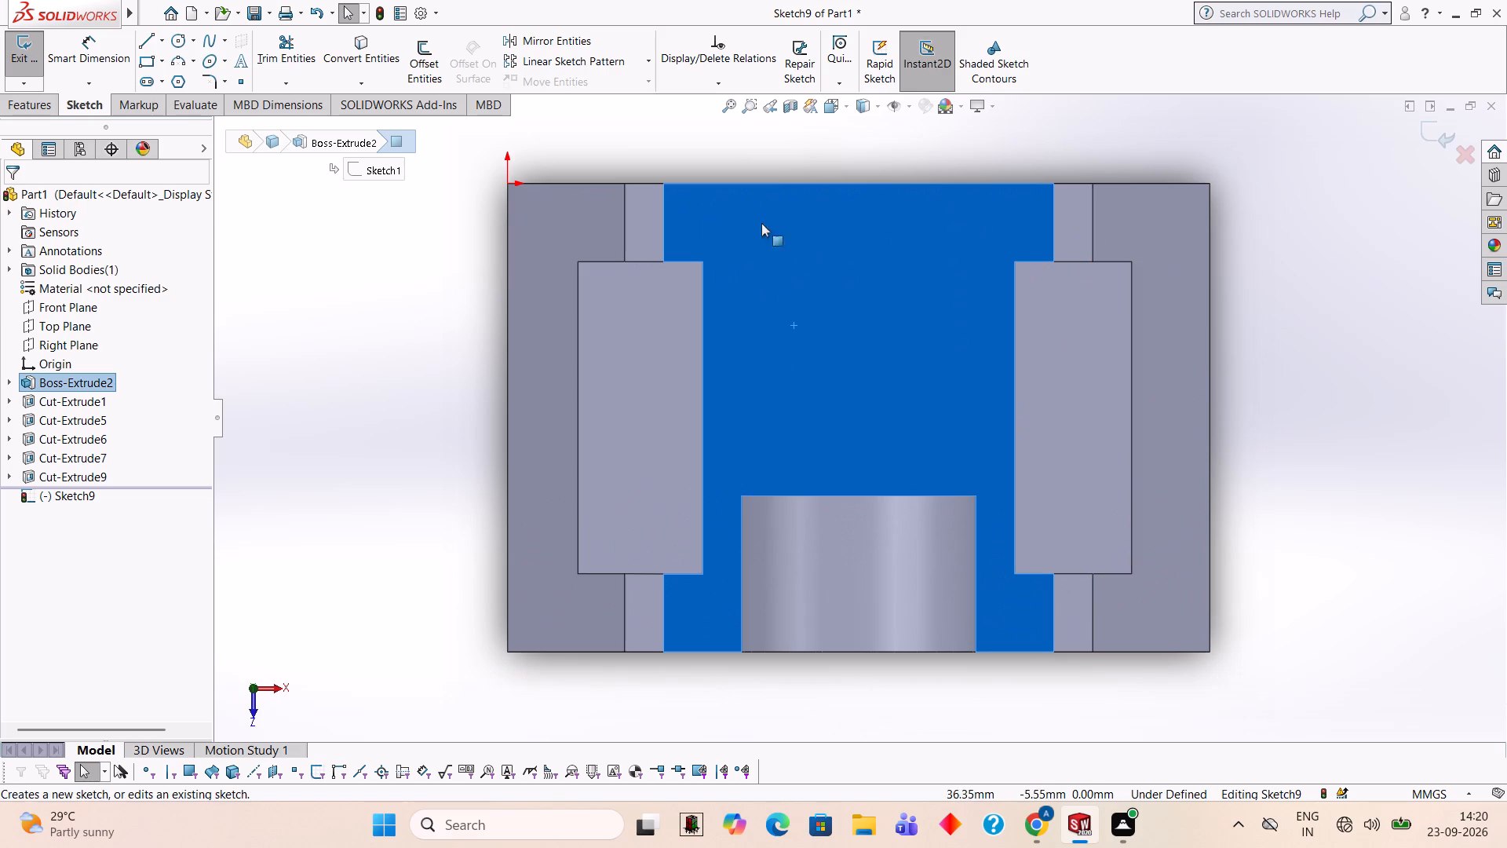
pyautogui.click(152, 33)
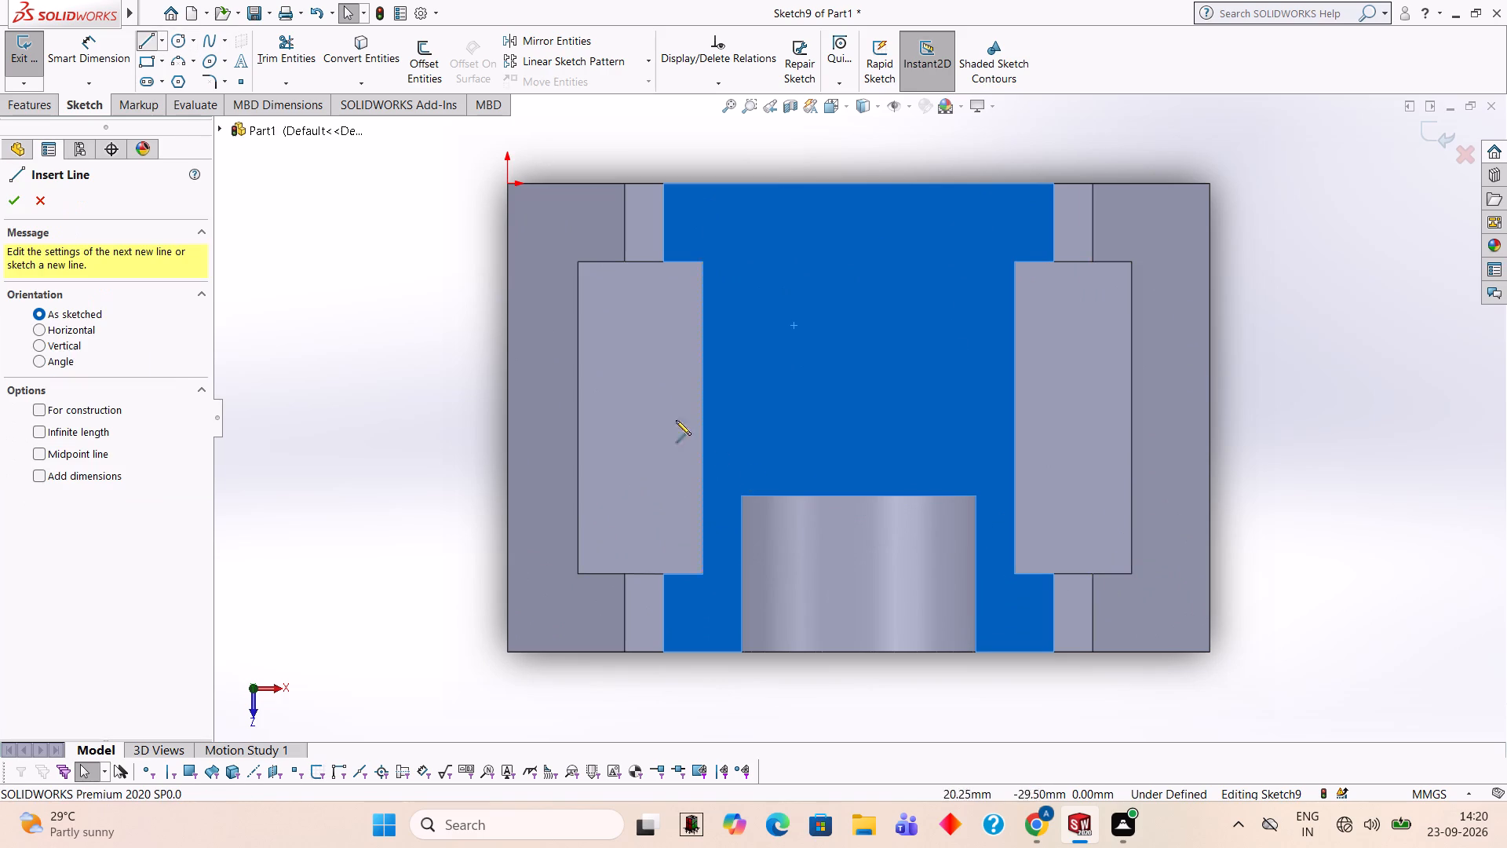
pyautogui.click(739, 495)
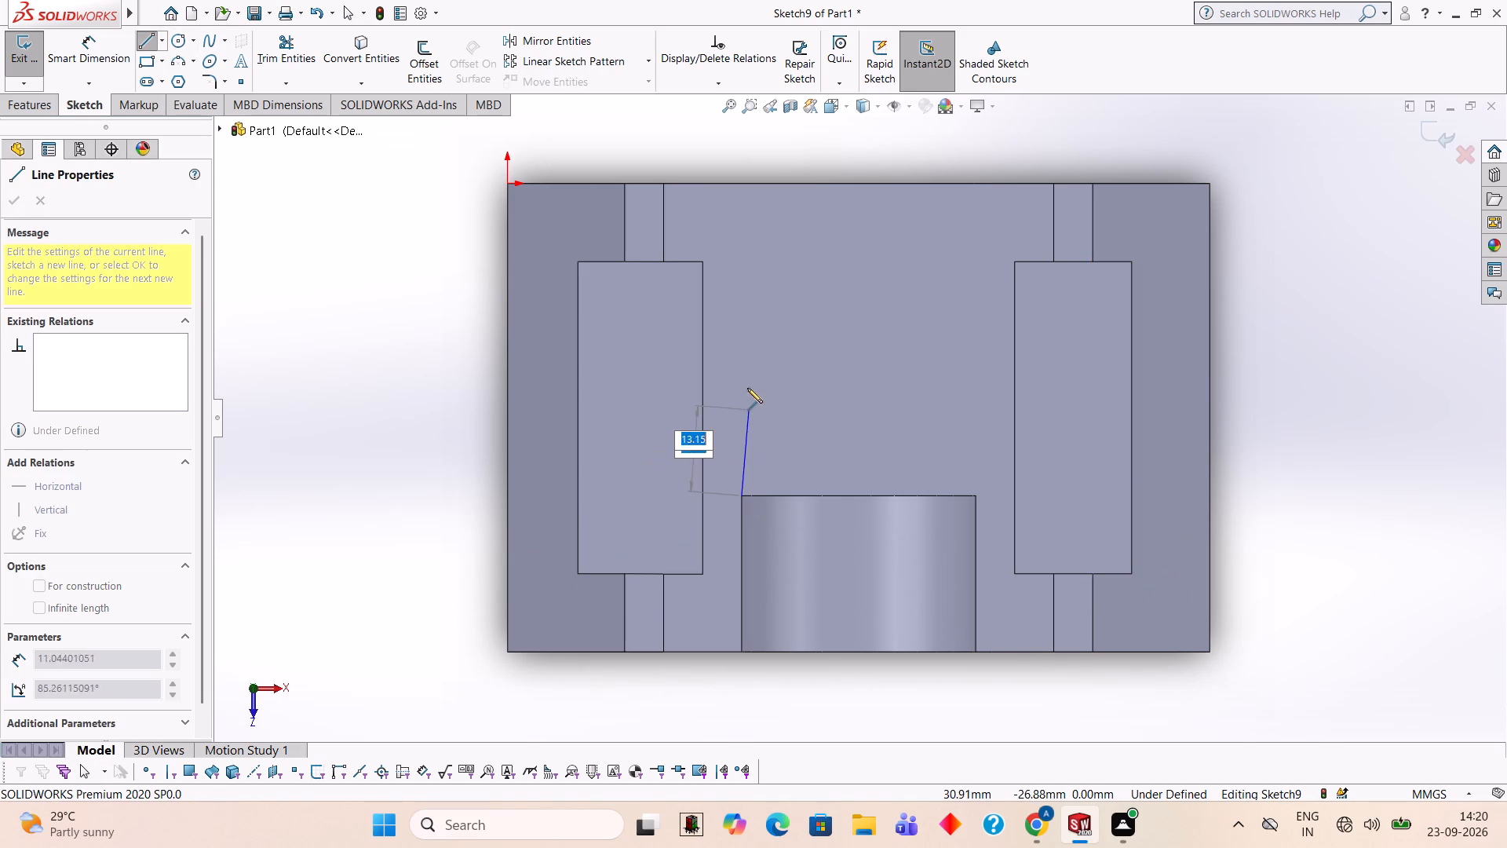
pyautogui.write('20')
pyautogui.press('Return')
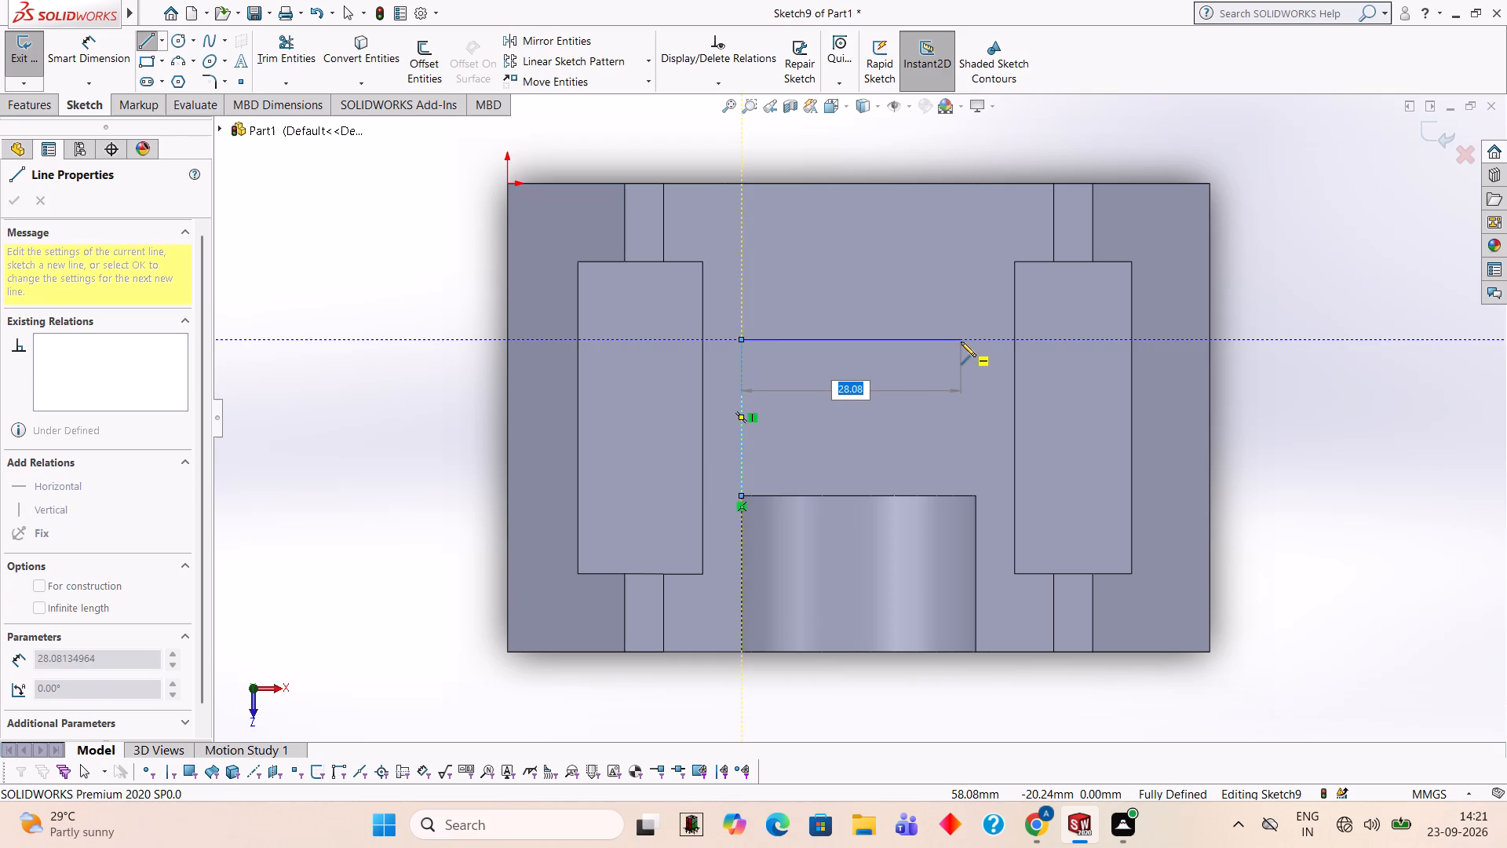
pyautogui.write('30')
pyautogui.press('Return')
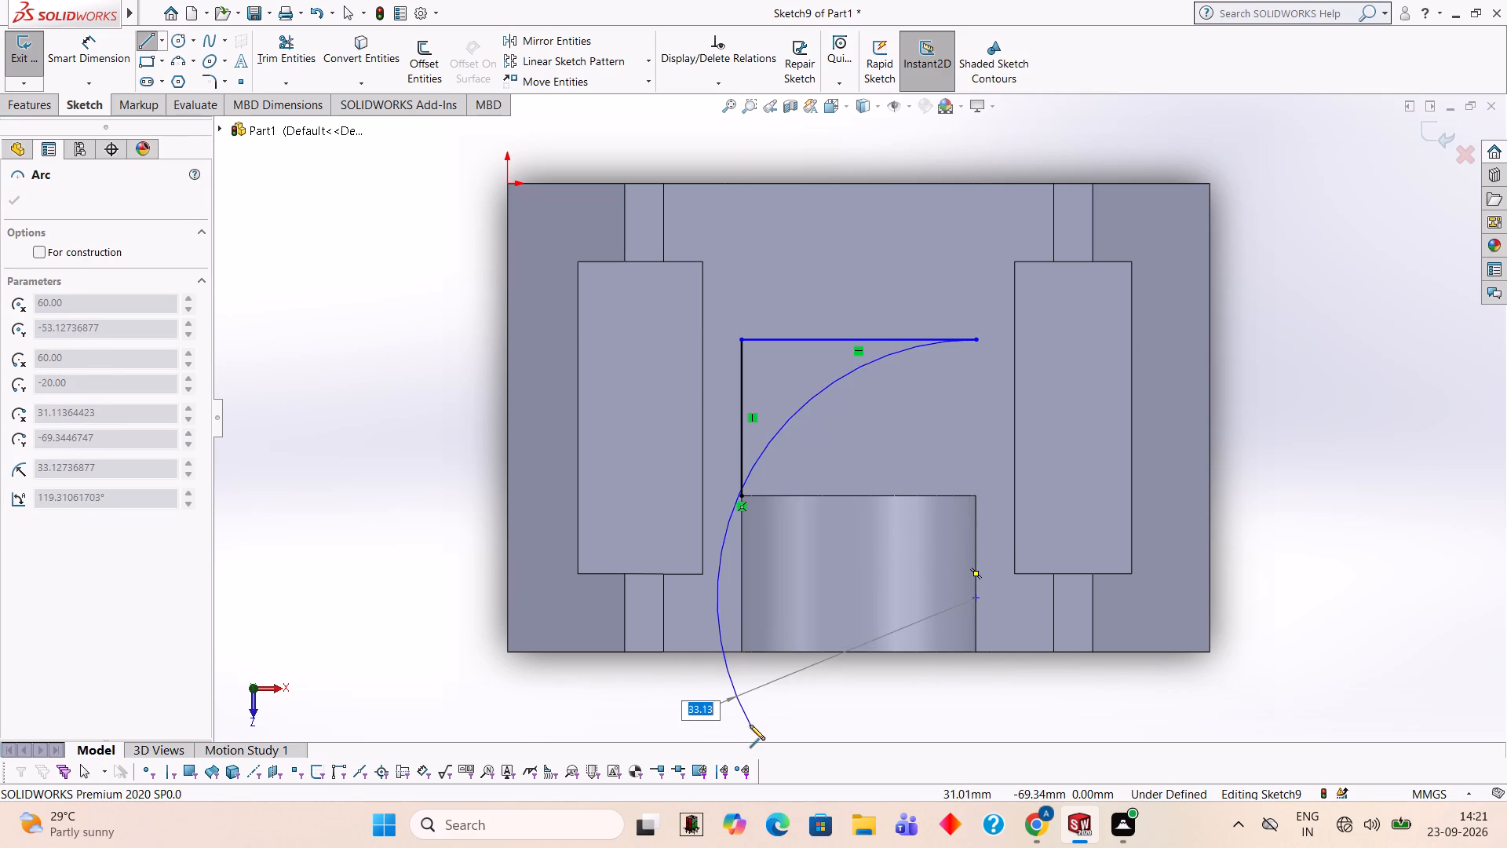
pyautogui.press('Escape')
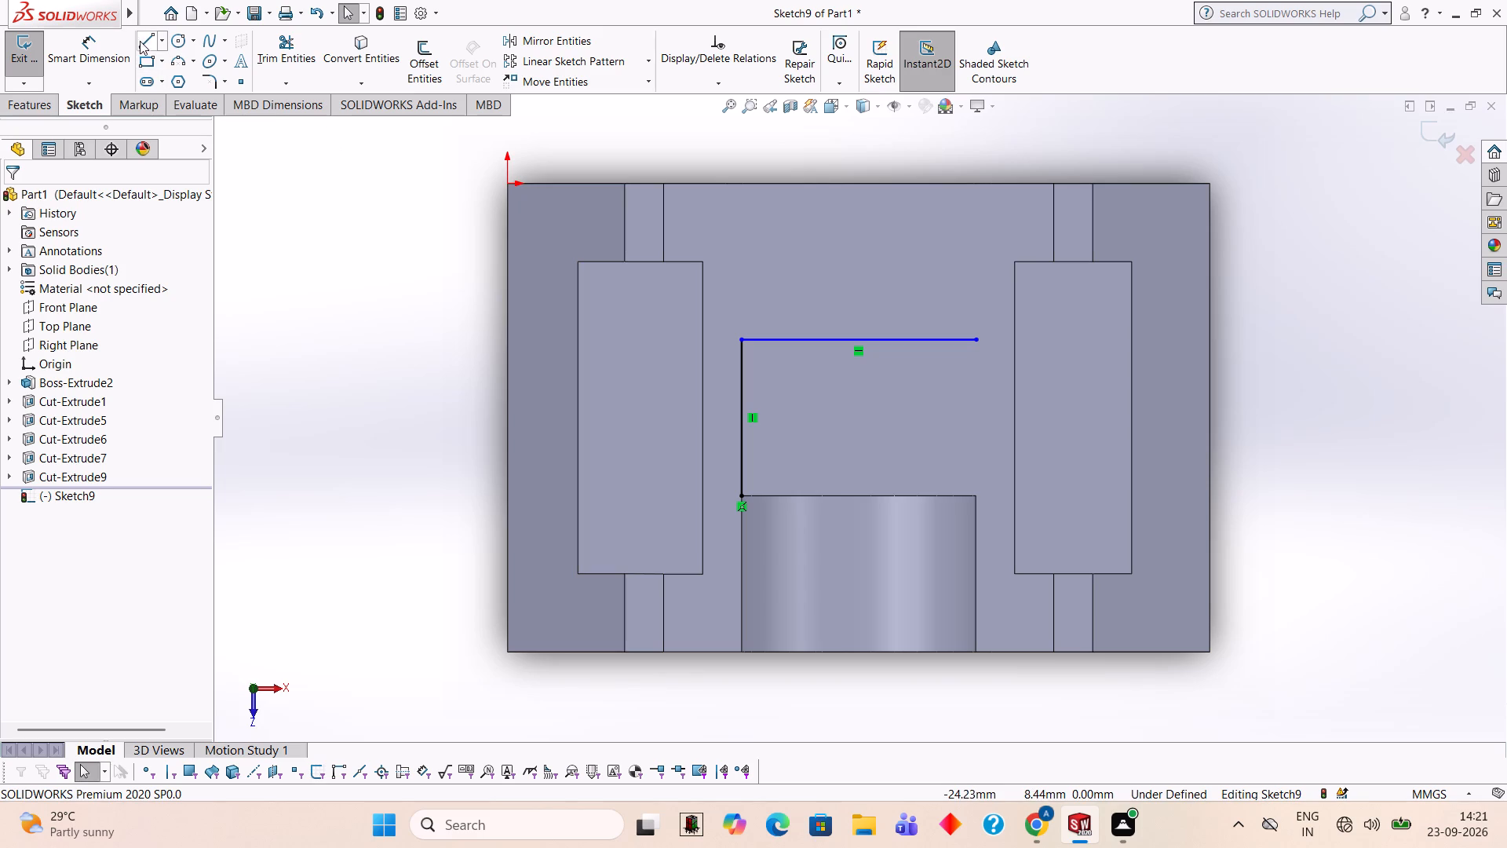
# Close the 30 mm by 20 mm rectangle with a line back to the rounded top's other corner and one along its base edge.
pyautogui.moveTo(144, 42); pyautogui.dragTo(155, 35)
pyautogui.click(974, 338)
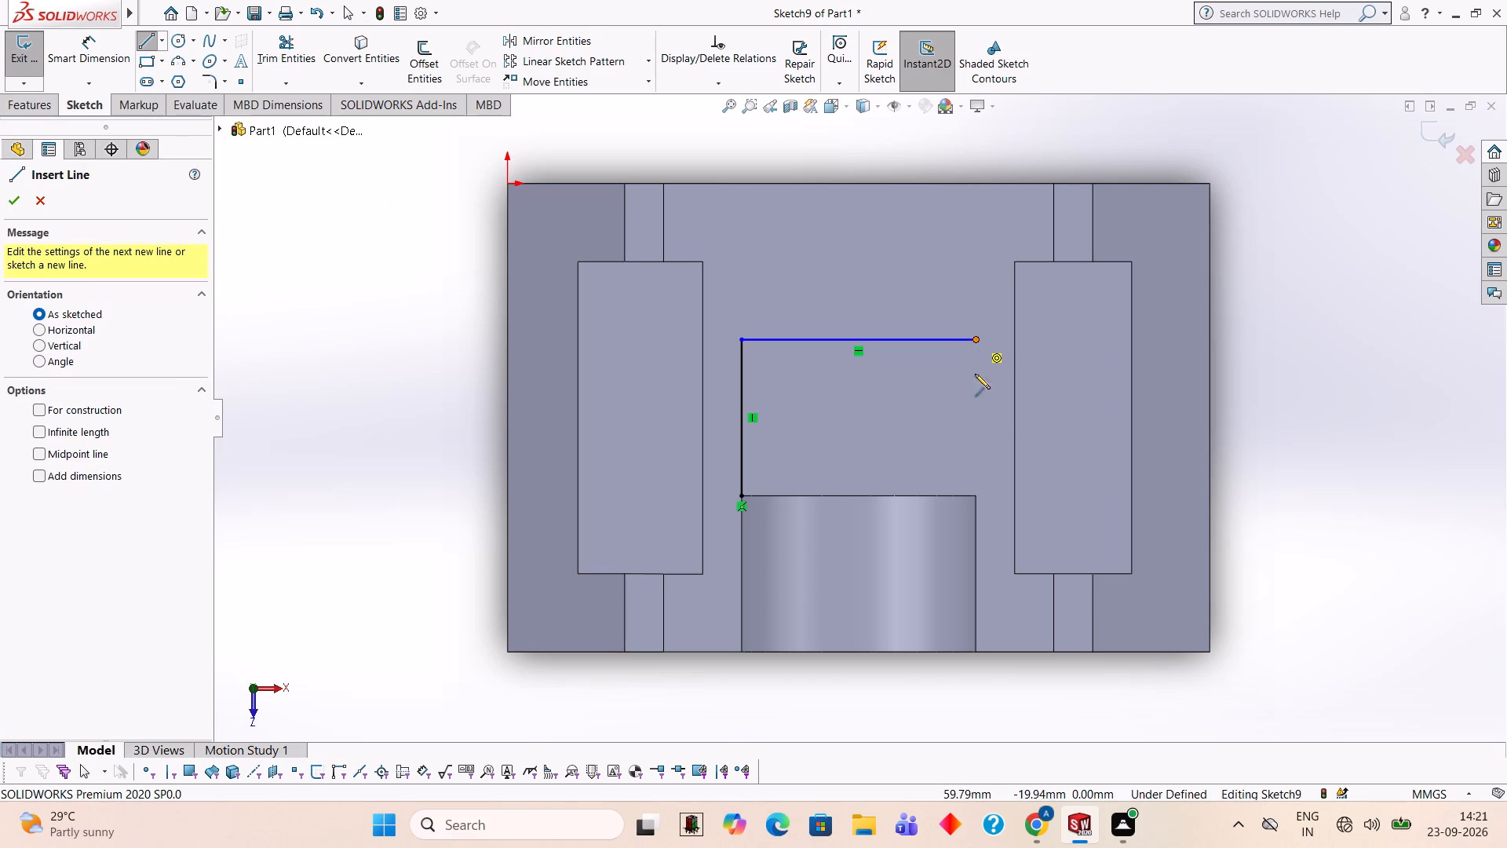
pyautogui.click(976, 493)
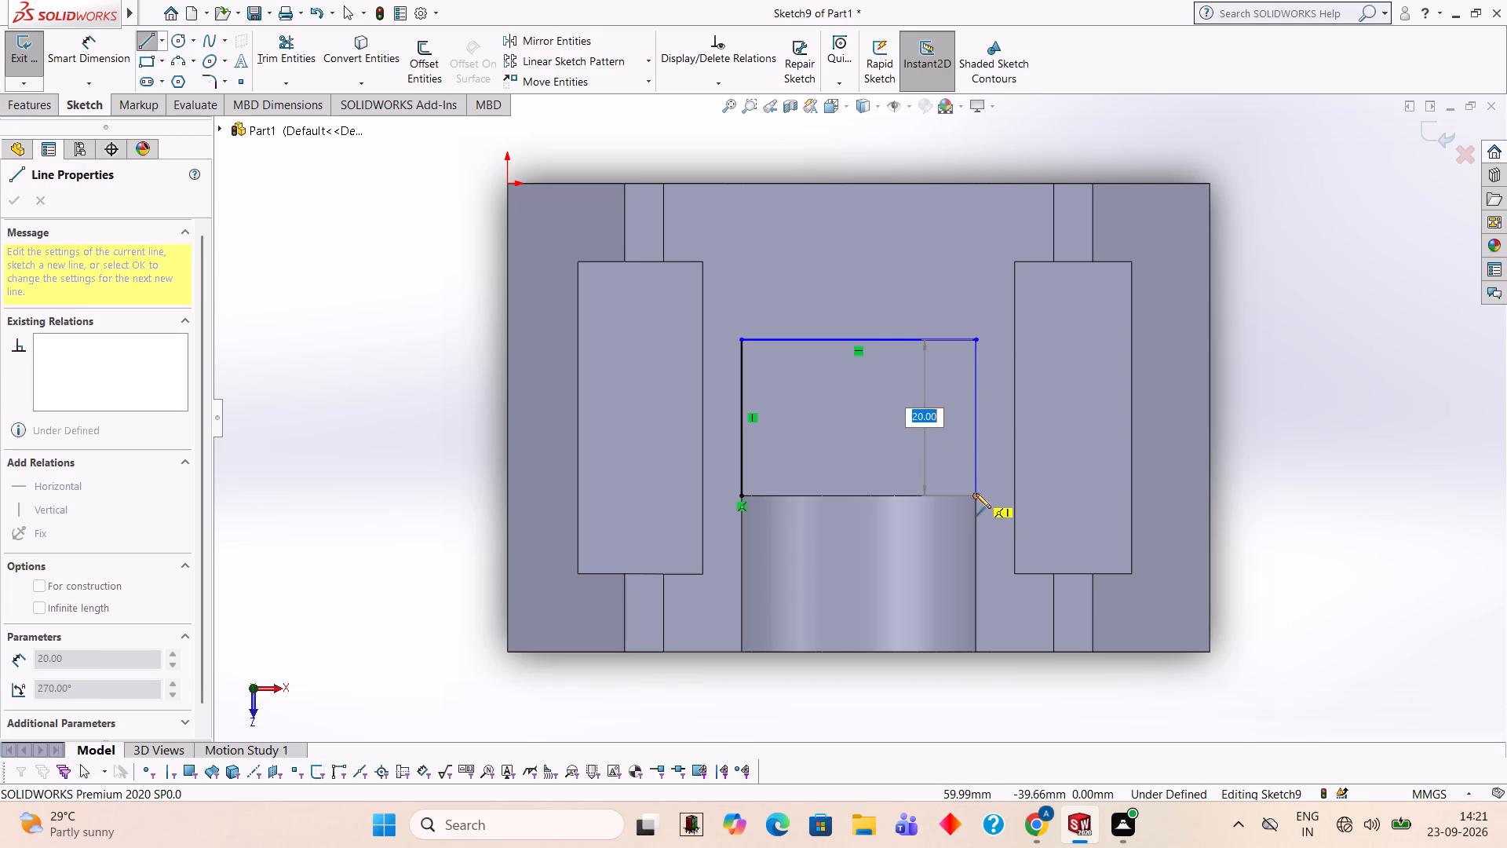
pyautogui.click(740, 498)
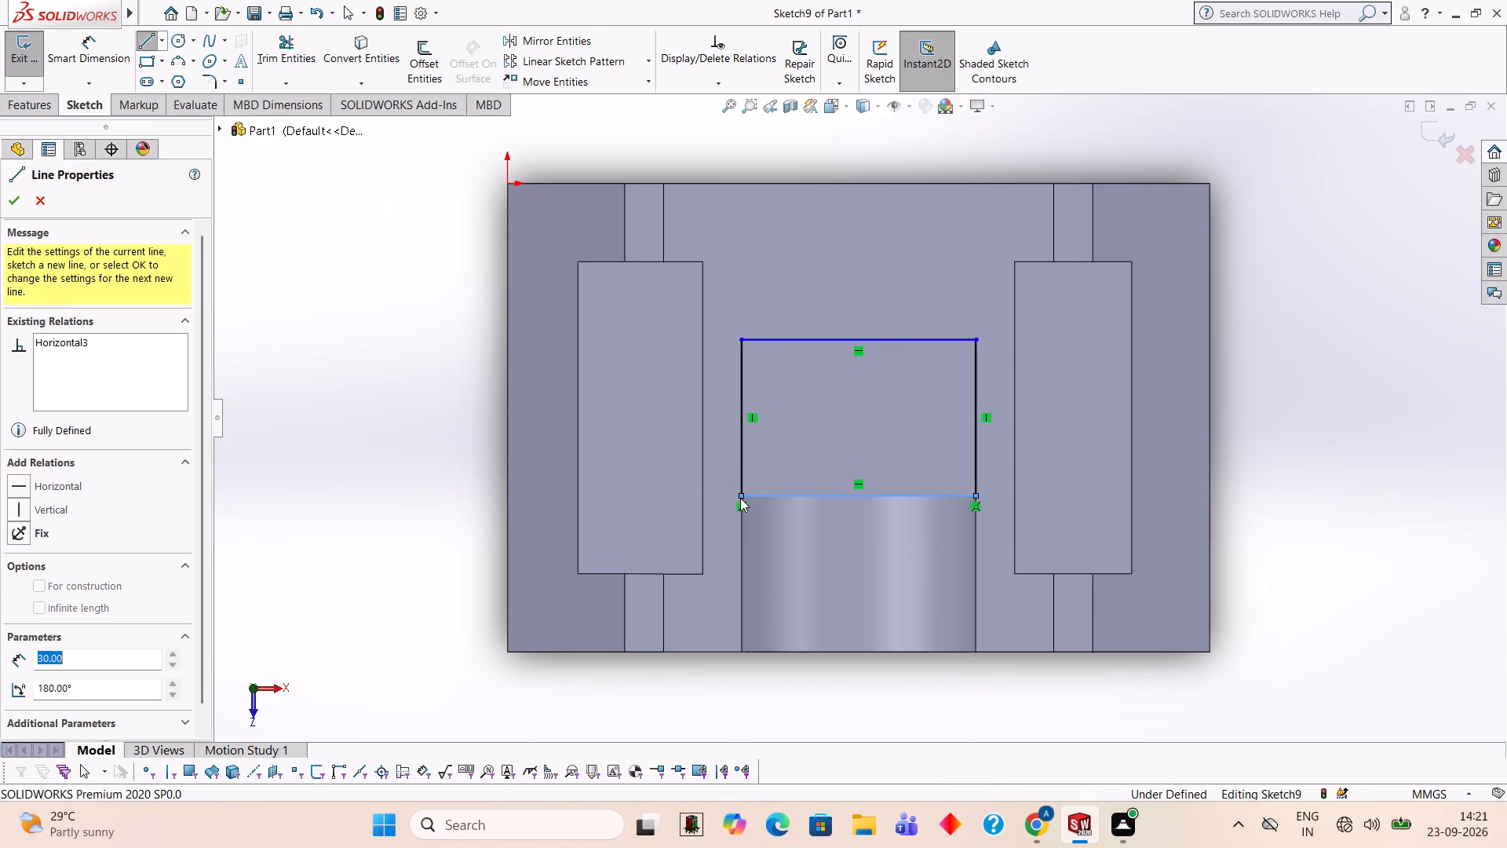
pyautogui.press('Escape')
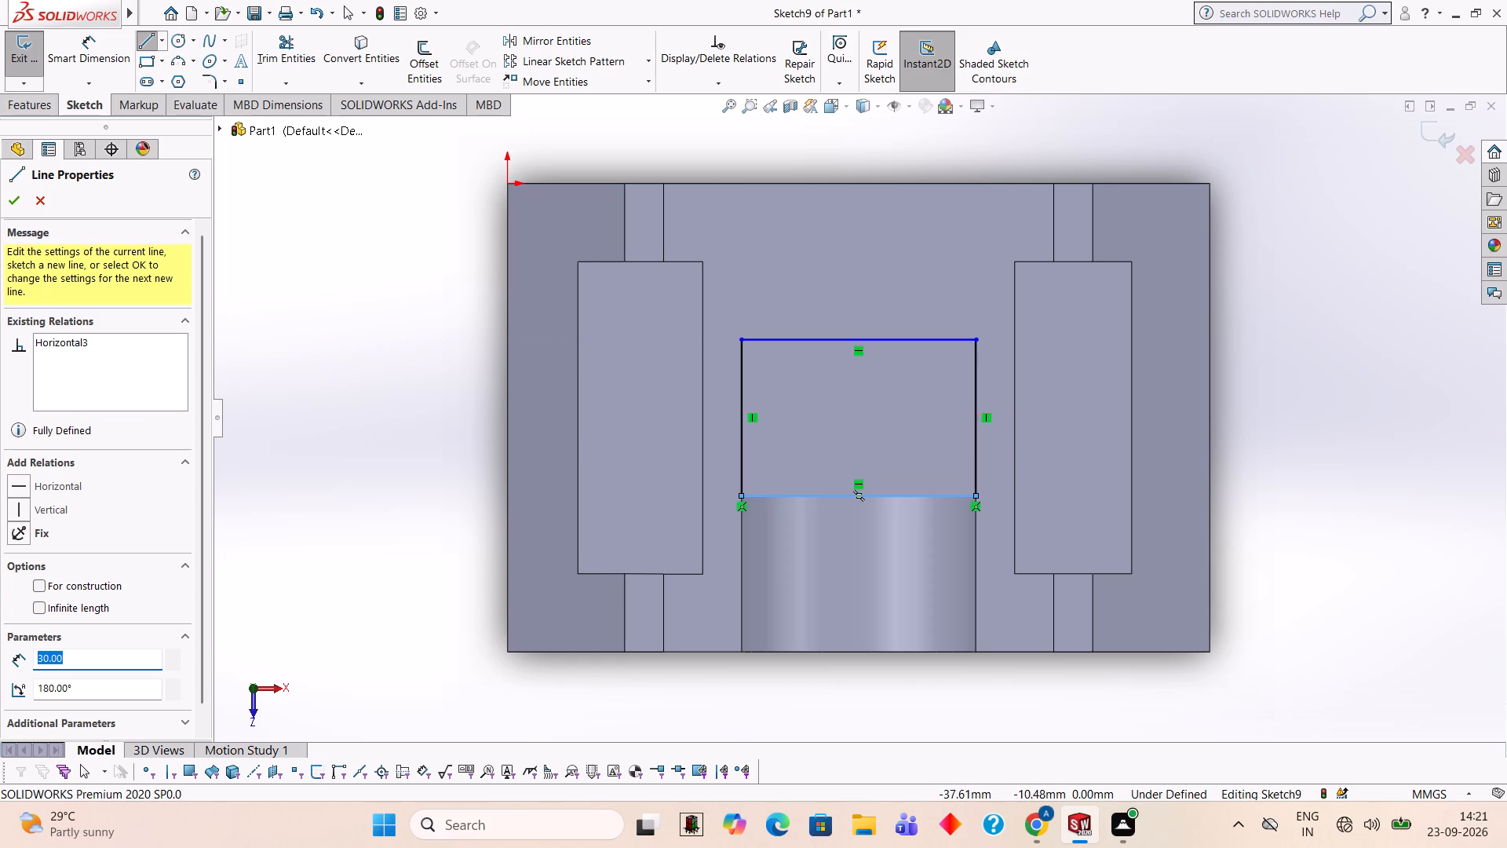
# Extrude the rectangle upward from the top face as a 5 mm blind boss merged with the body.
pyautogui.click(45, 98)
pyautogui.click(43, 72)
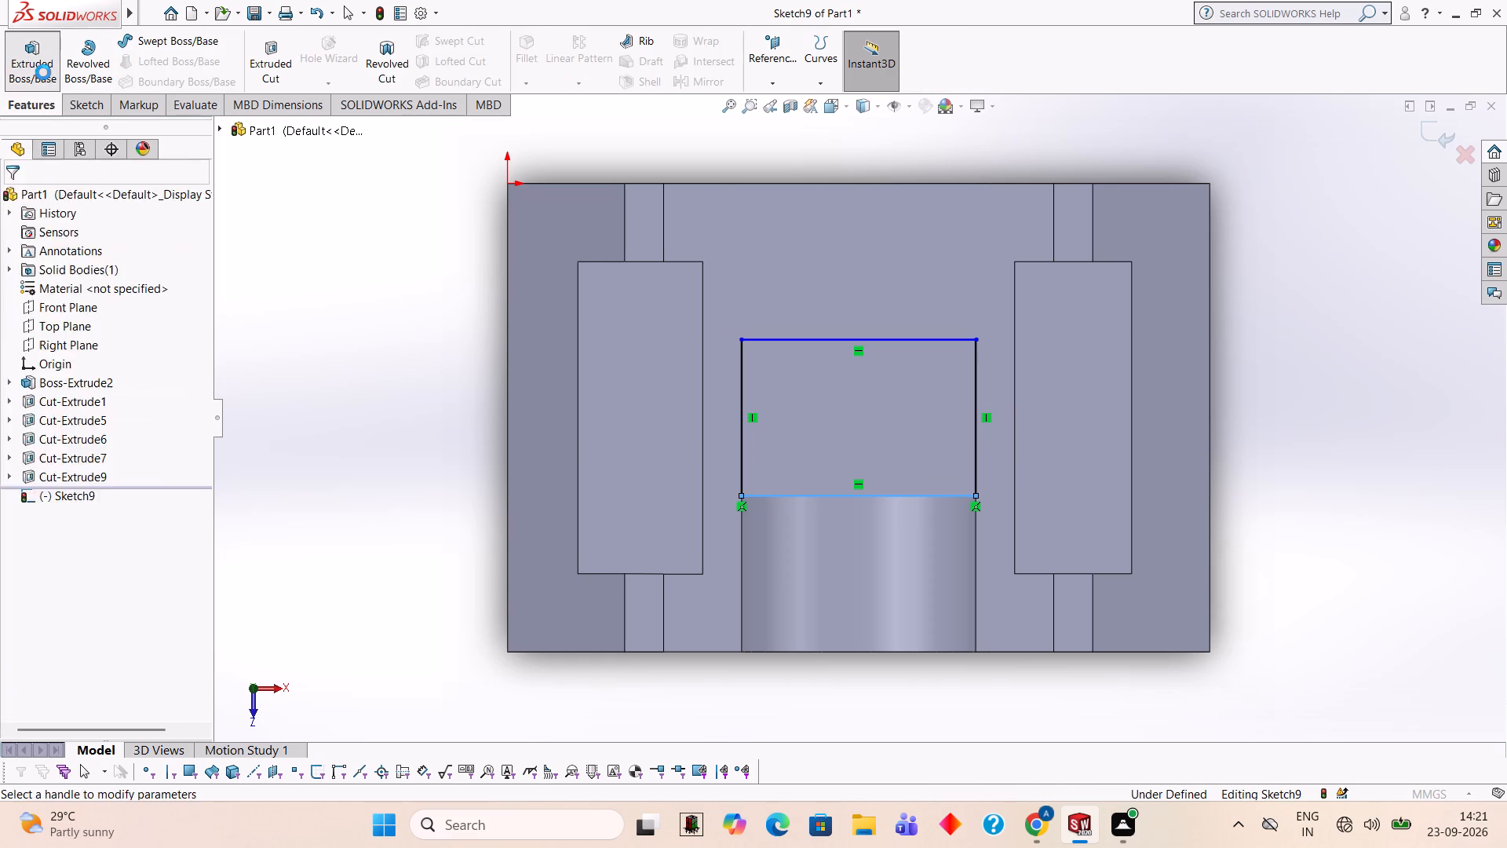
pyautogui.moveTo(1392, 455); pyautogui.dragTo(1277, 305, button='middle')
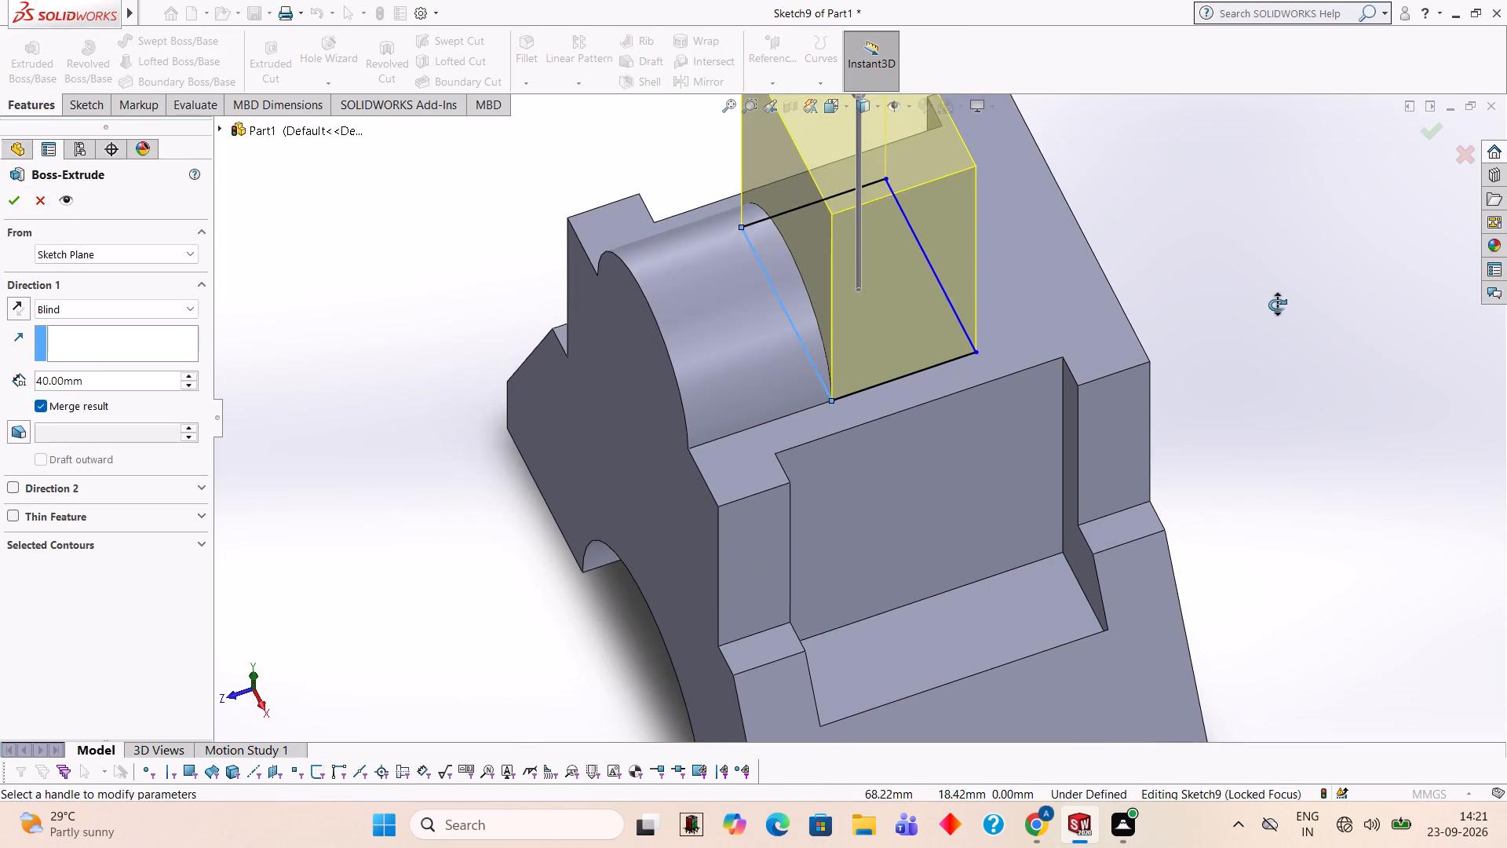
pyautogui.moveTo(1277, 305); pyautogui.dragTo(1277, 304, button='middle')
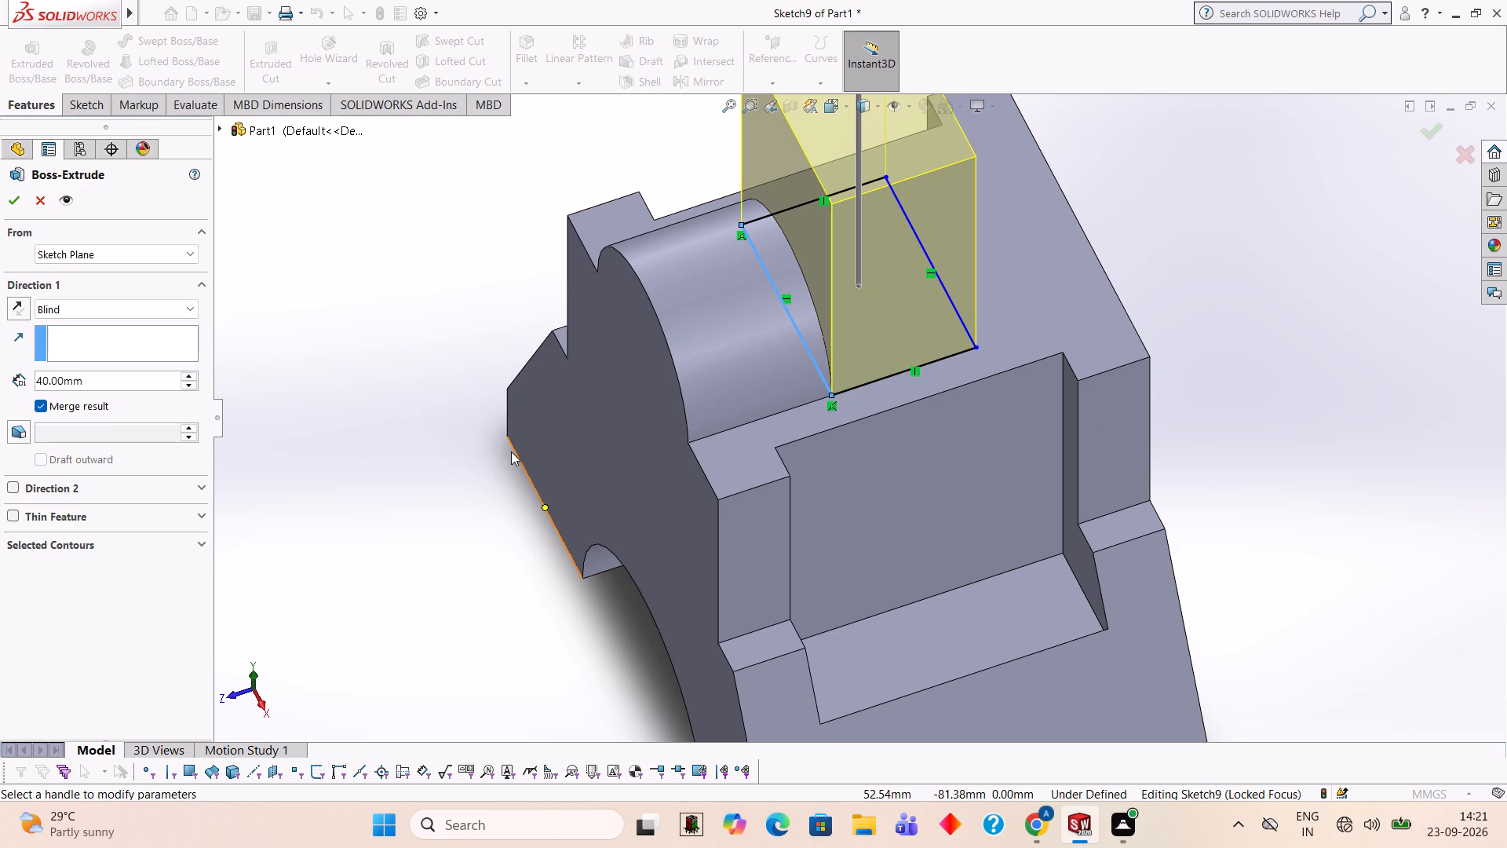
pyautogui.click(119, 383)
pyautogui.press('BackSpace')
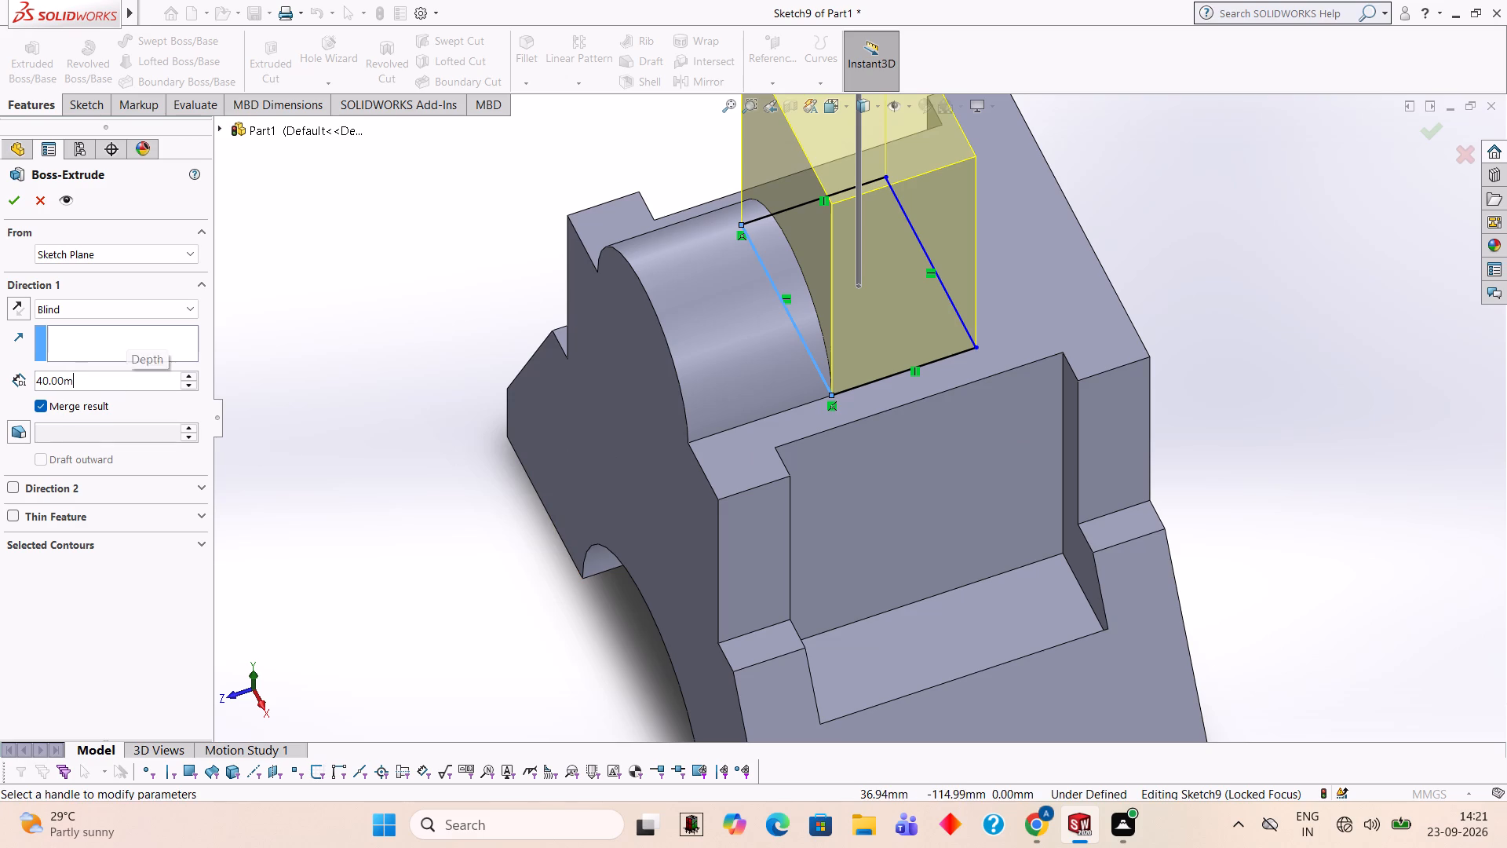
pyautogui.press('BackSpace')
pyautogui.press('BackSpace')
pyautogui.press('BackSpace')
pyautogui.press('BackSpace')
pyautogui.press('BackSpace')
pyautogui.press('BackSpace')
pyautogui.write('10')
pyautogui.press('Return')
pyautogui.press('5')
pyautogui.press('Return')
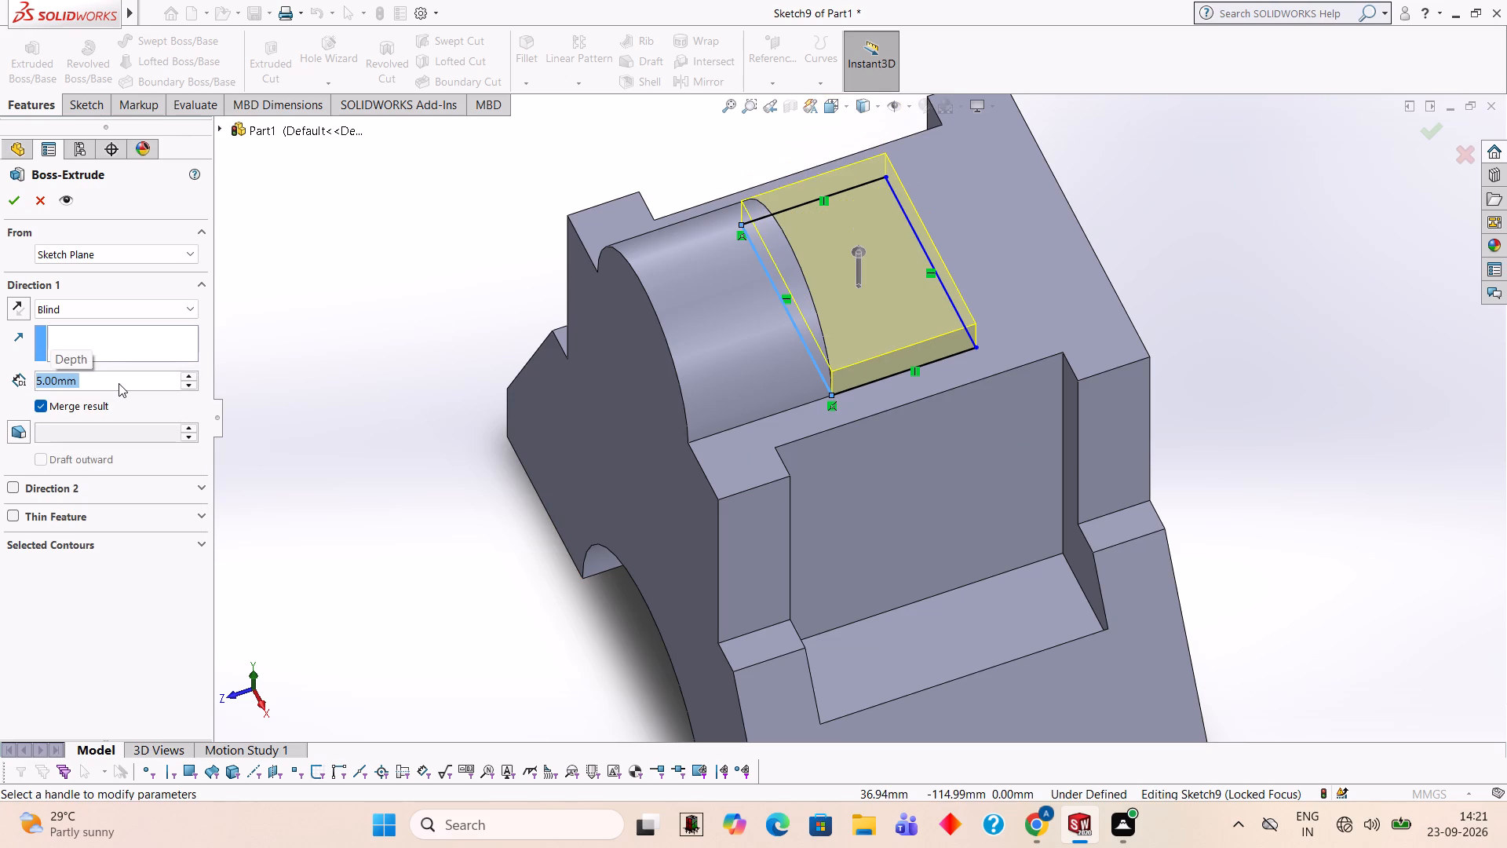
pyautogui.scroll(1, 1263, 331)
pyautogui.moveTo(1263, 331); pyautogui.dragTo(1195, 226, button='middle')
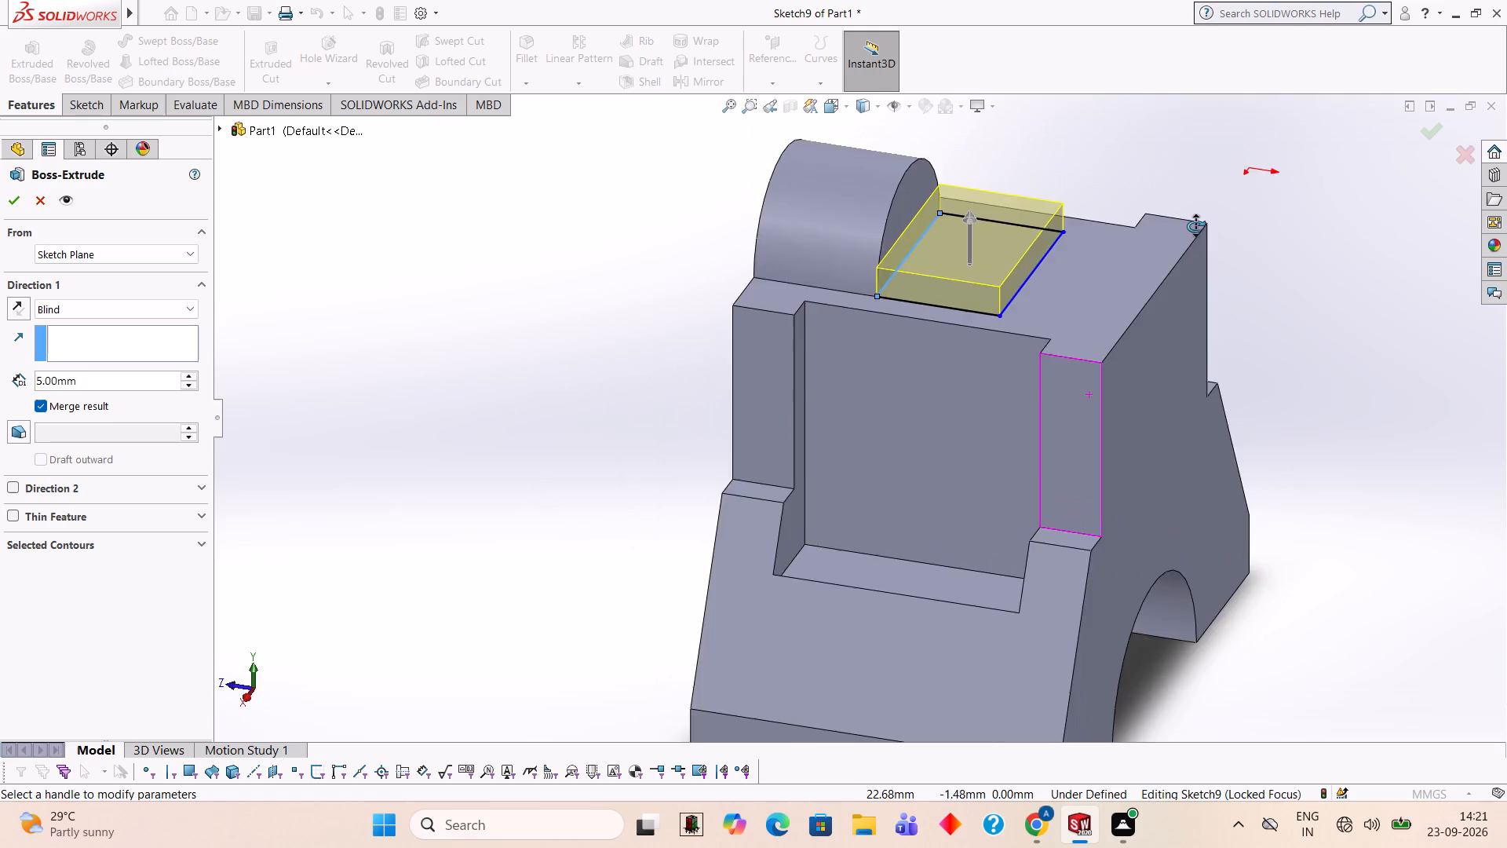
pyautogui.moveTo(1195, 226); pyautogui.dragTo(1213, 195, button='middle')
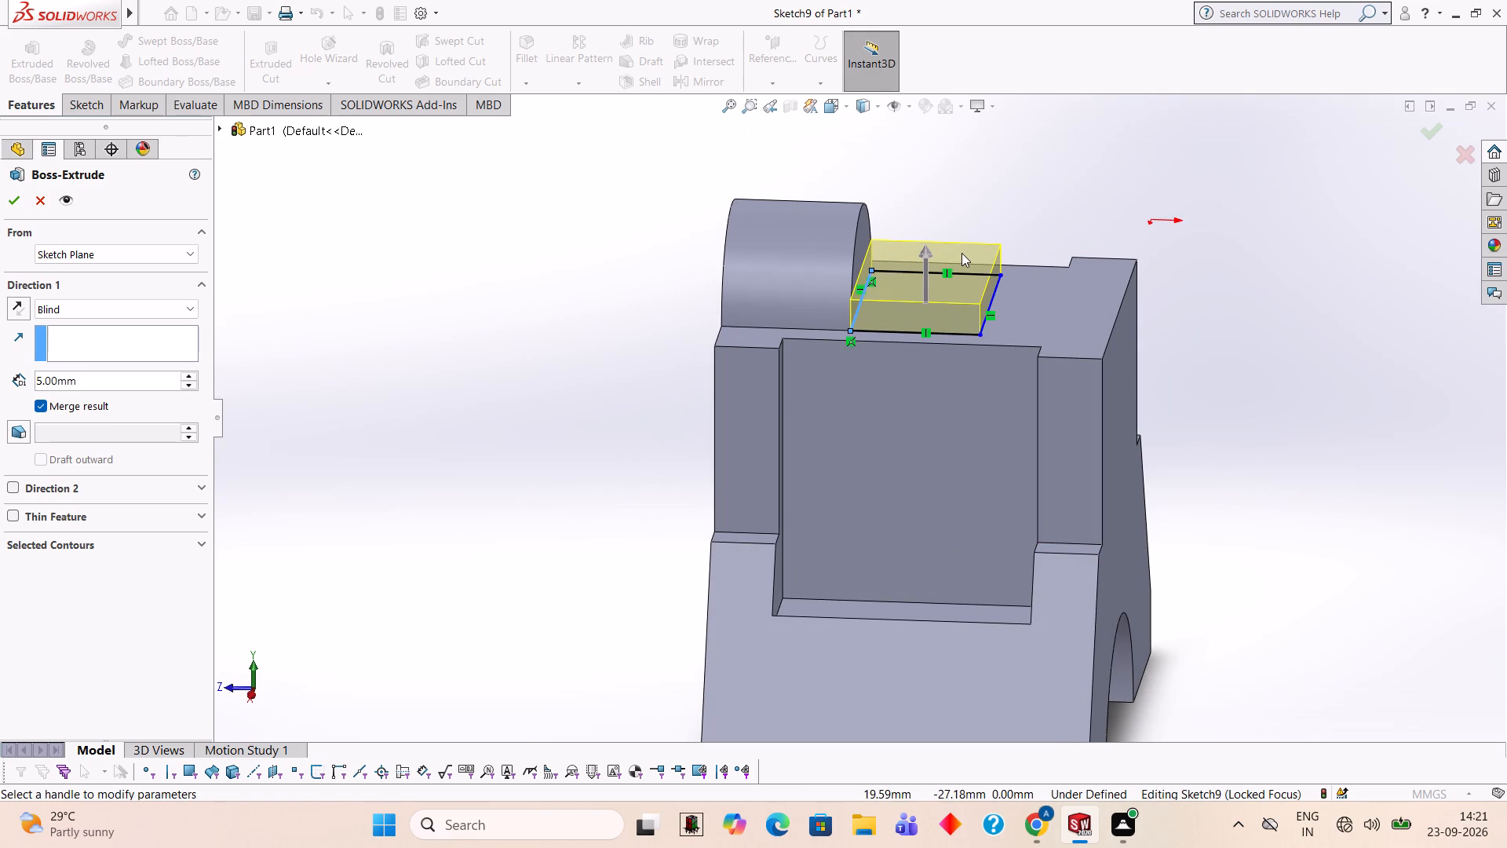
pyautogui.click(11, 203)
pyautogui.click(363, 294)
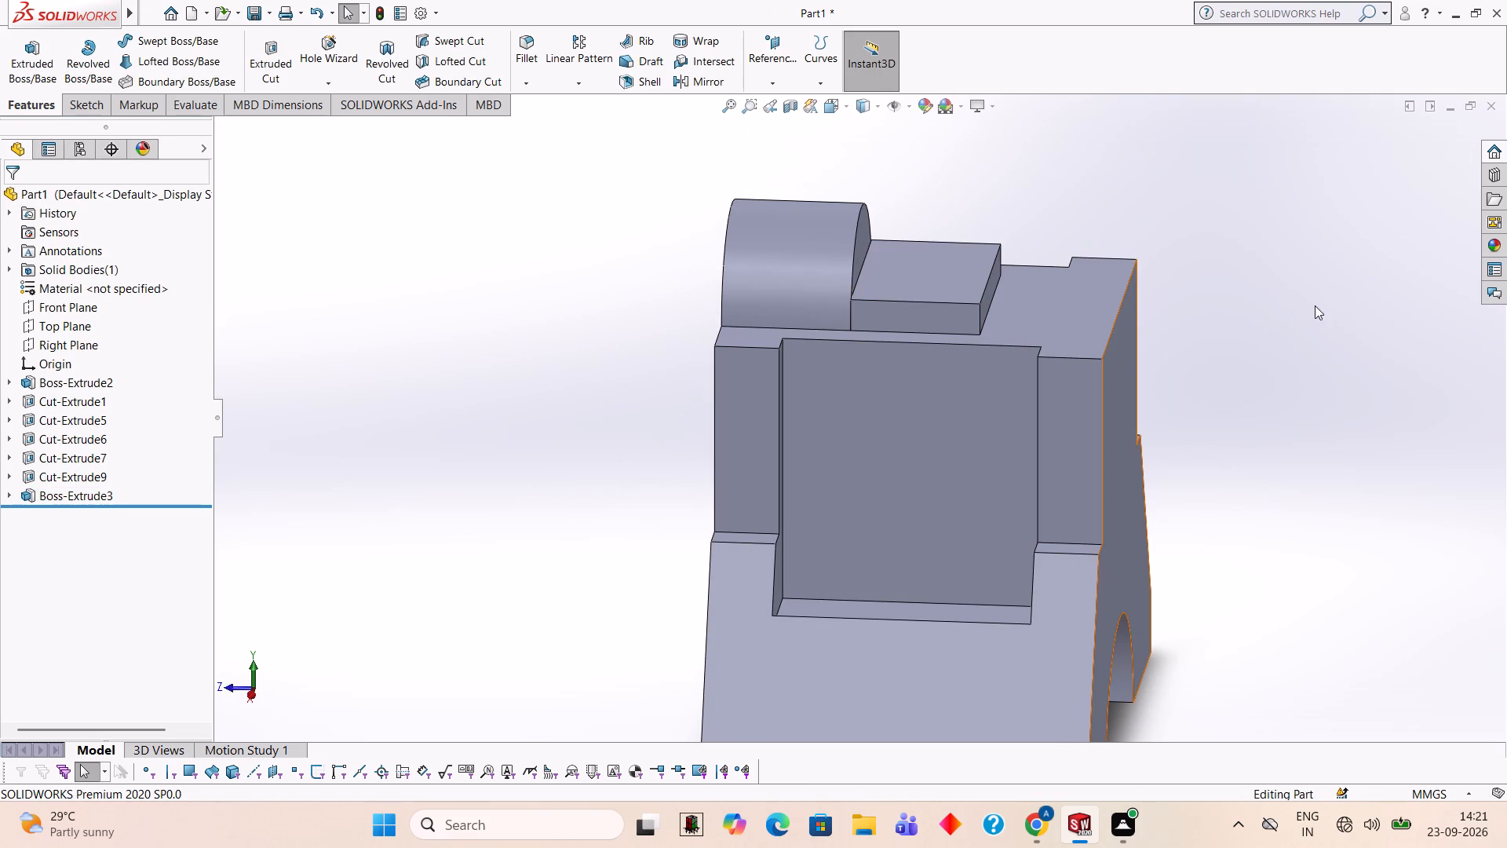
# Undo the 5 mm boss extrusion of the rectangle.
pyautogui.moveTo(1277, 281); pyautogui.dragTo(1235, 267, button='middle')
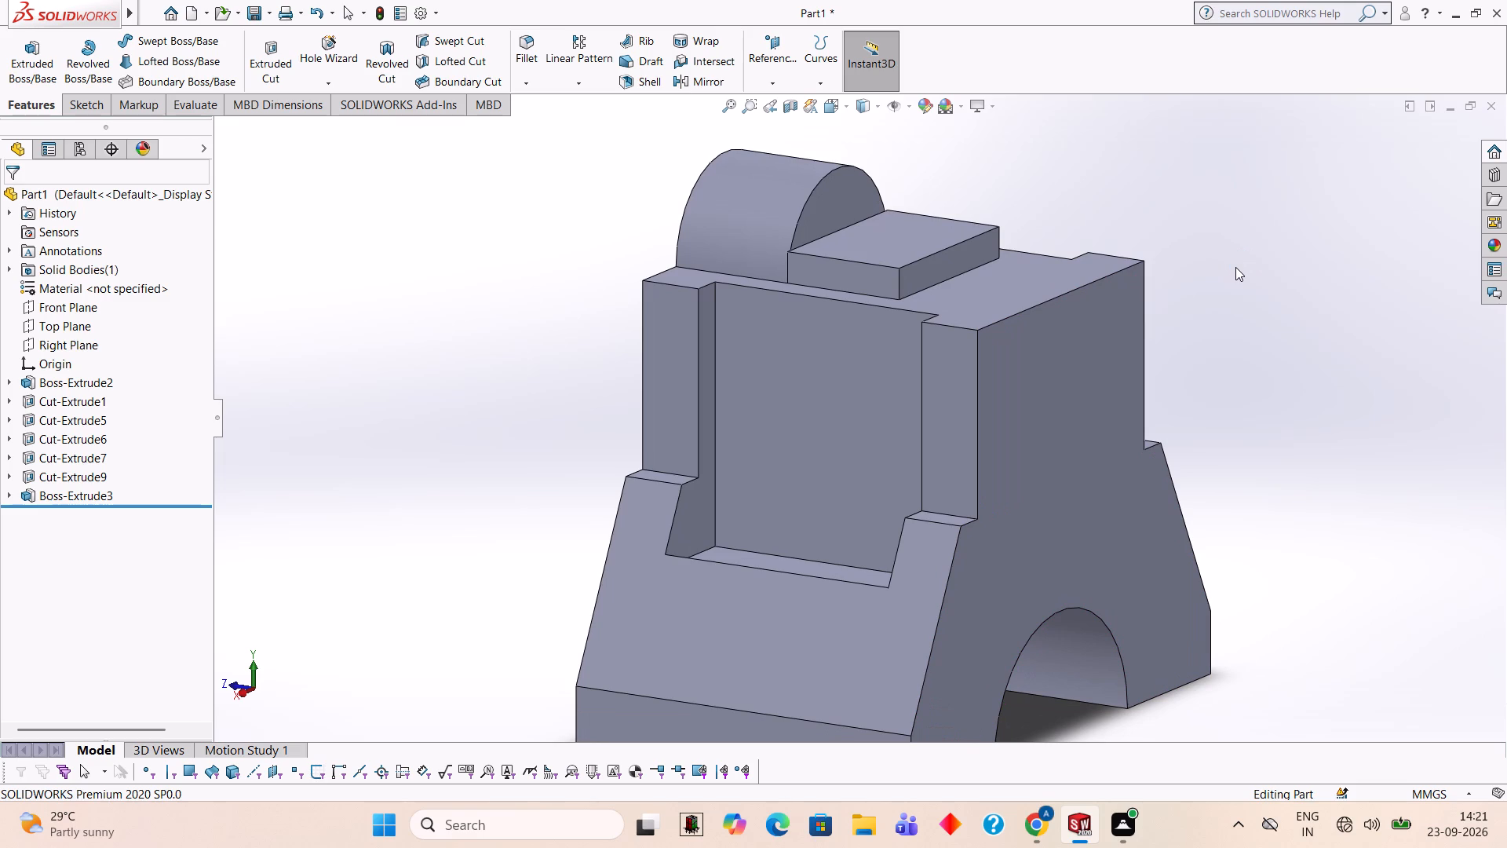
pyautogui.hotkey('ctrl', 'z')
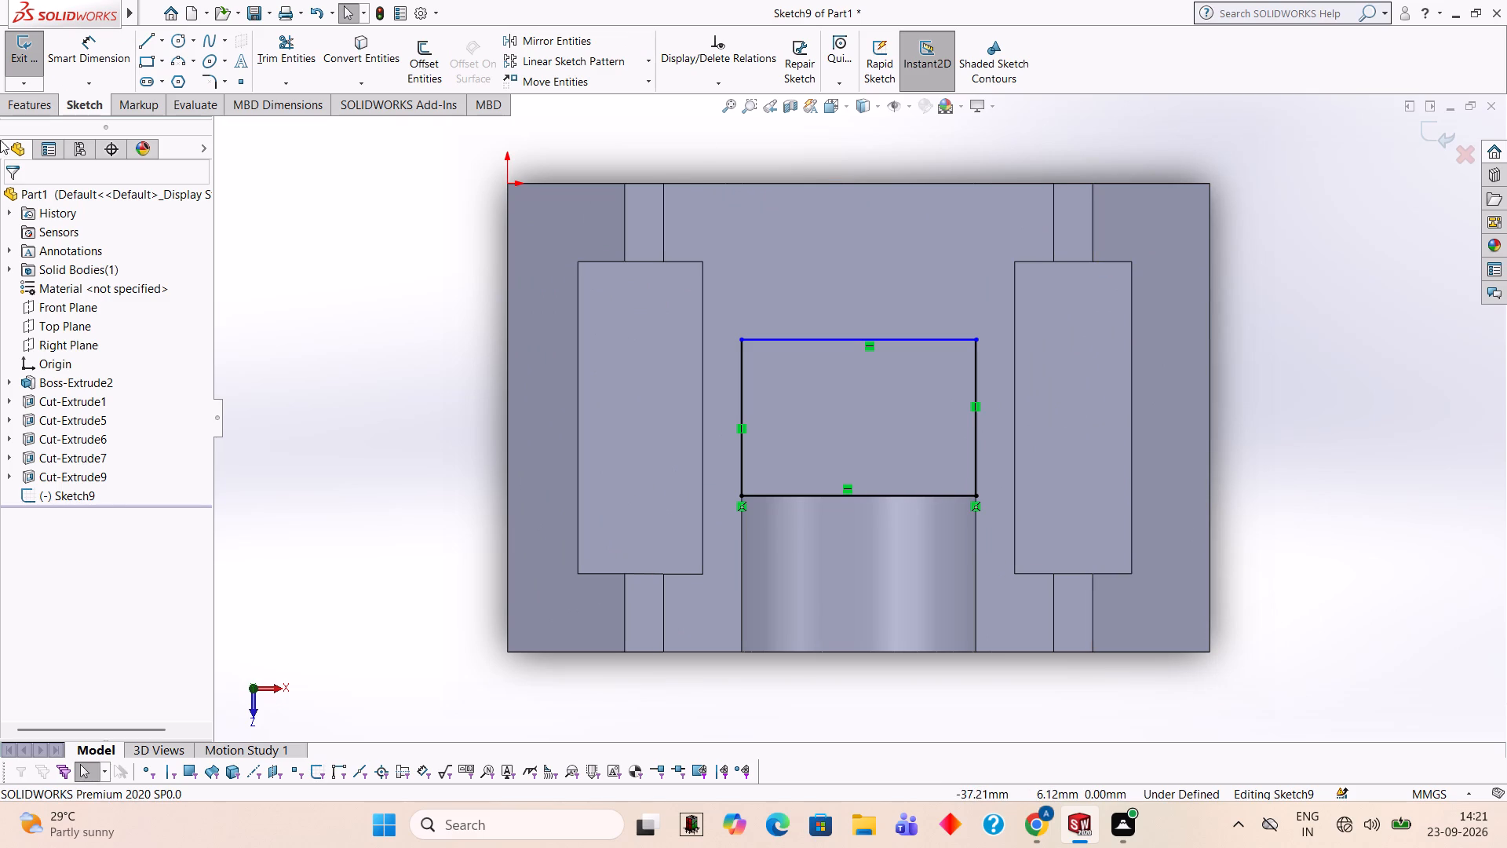
# Extrude the rectangle beside the rounded top upward as a blind boss with a final depth of 5 mm, merged with the body.
pyautogui.click(34, 107)
pyautogui.click(38, 64)
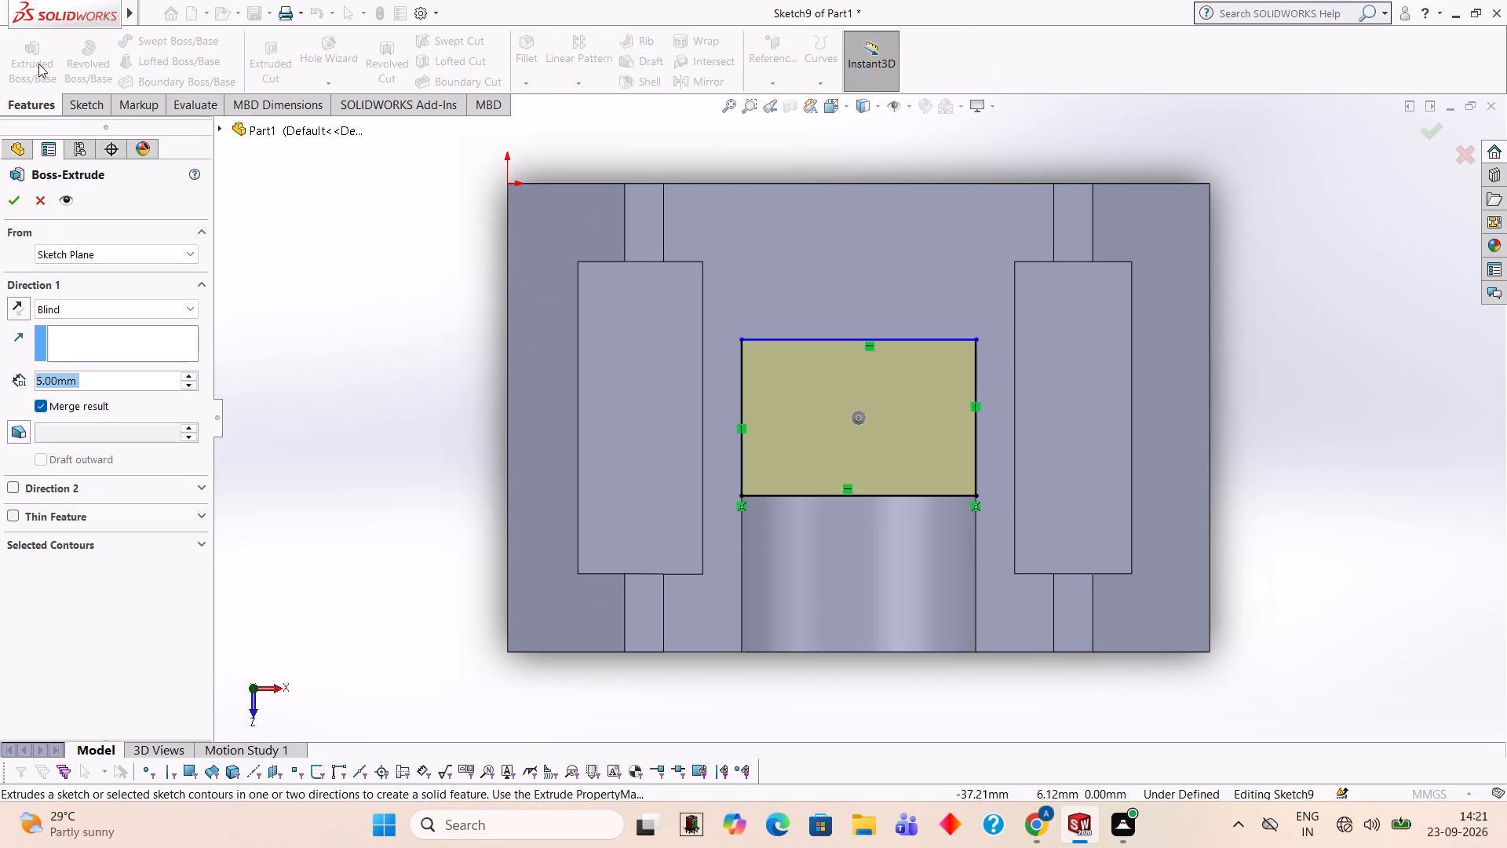
pyautogui.press('4')
pyautogui.press('Return')
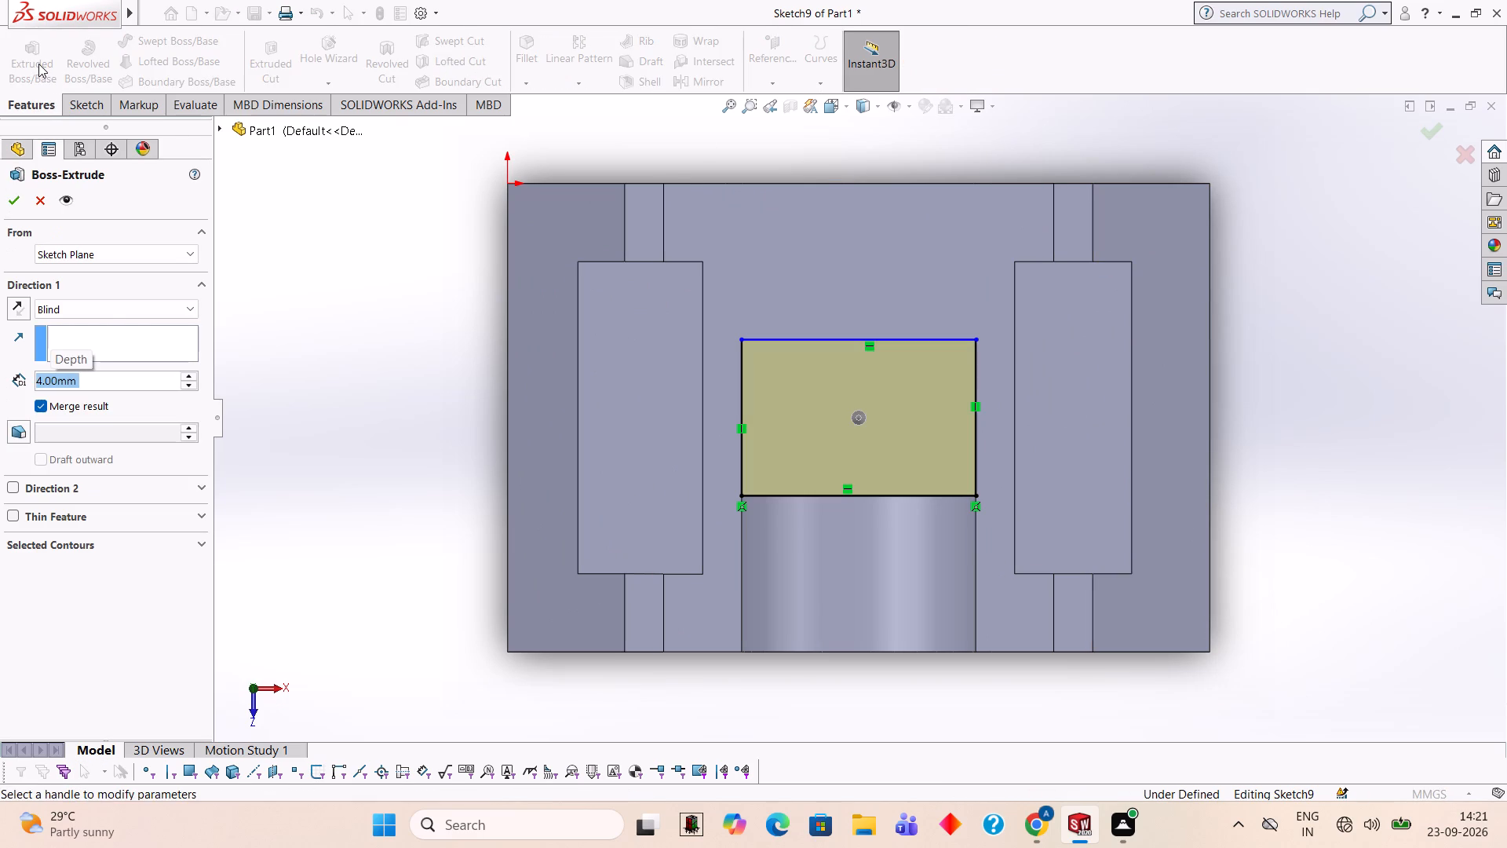
pyautogui.moveTo(1256, 372); pyautogui.dragTo(1105, 196, button='middle')
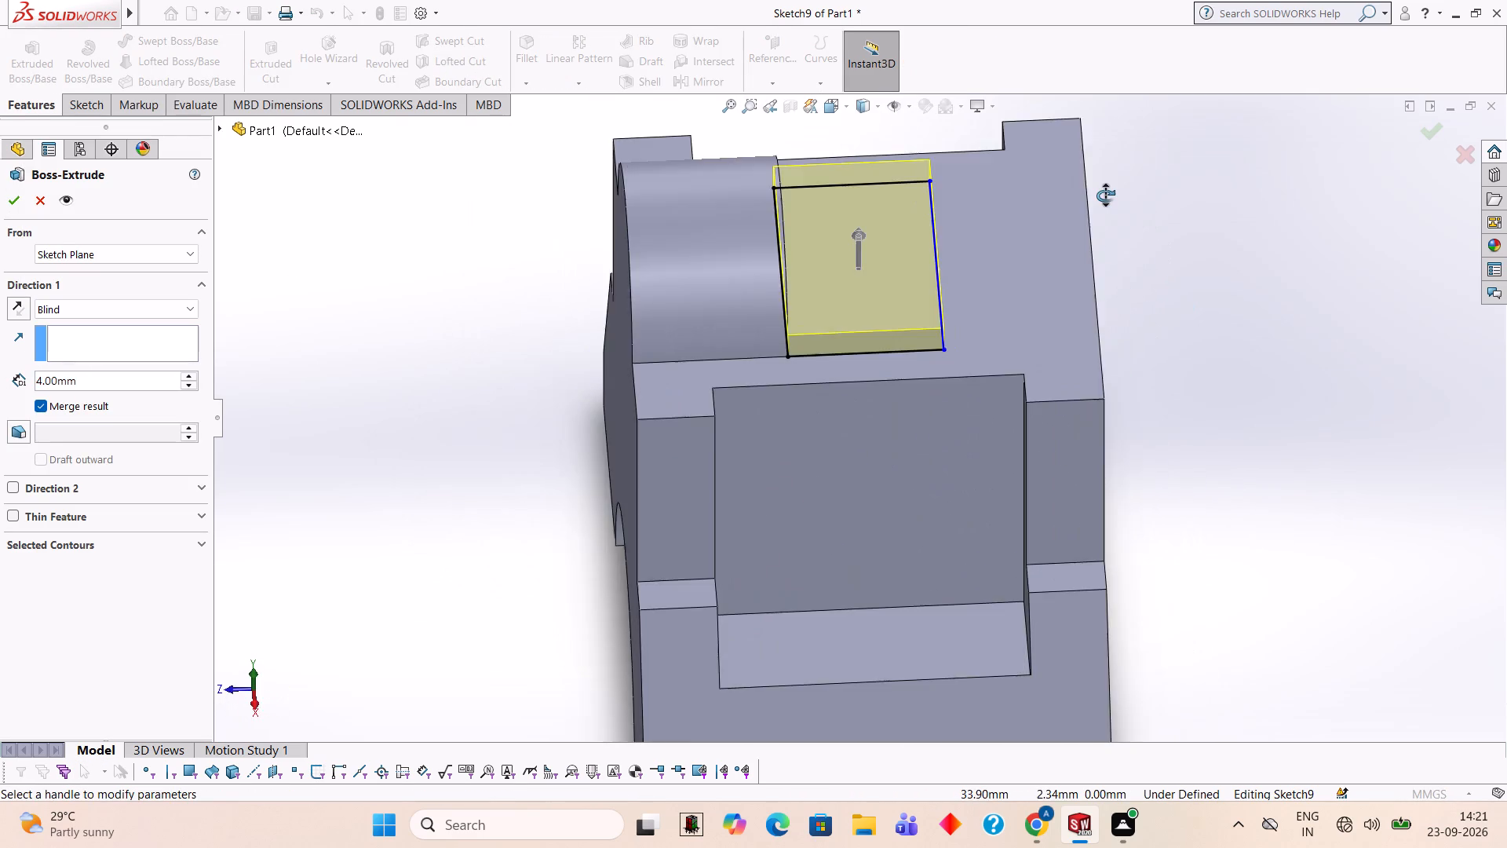
pyautogui.moveTo(1105, 196); pyautogui.dragTo(1042, 147, button='middle')
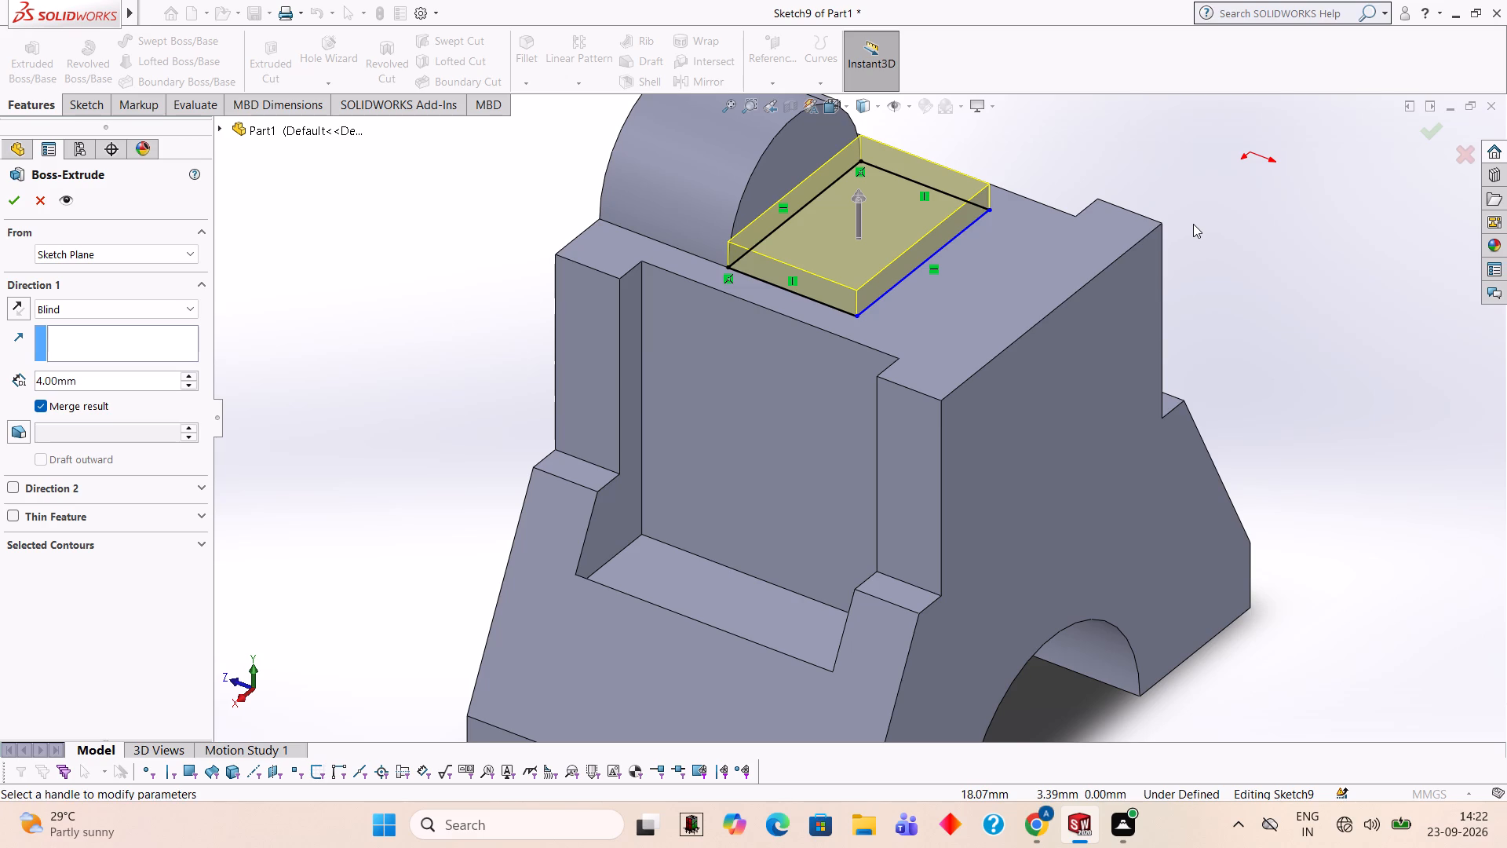
pyautogui.press('5')
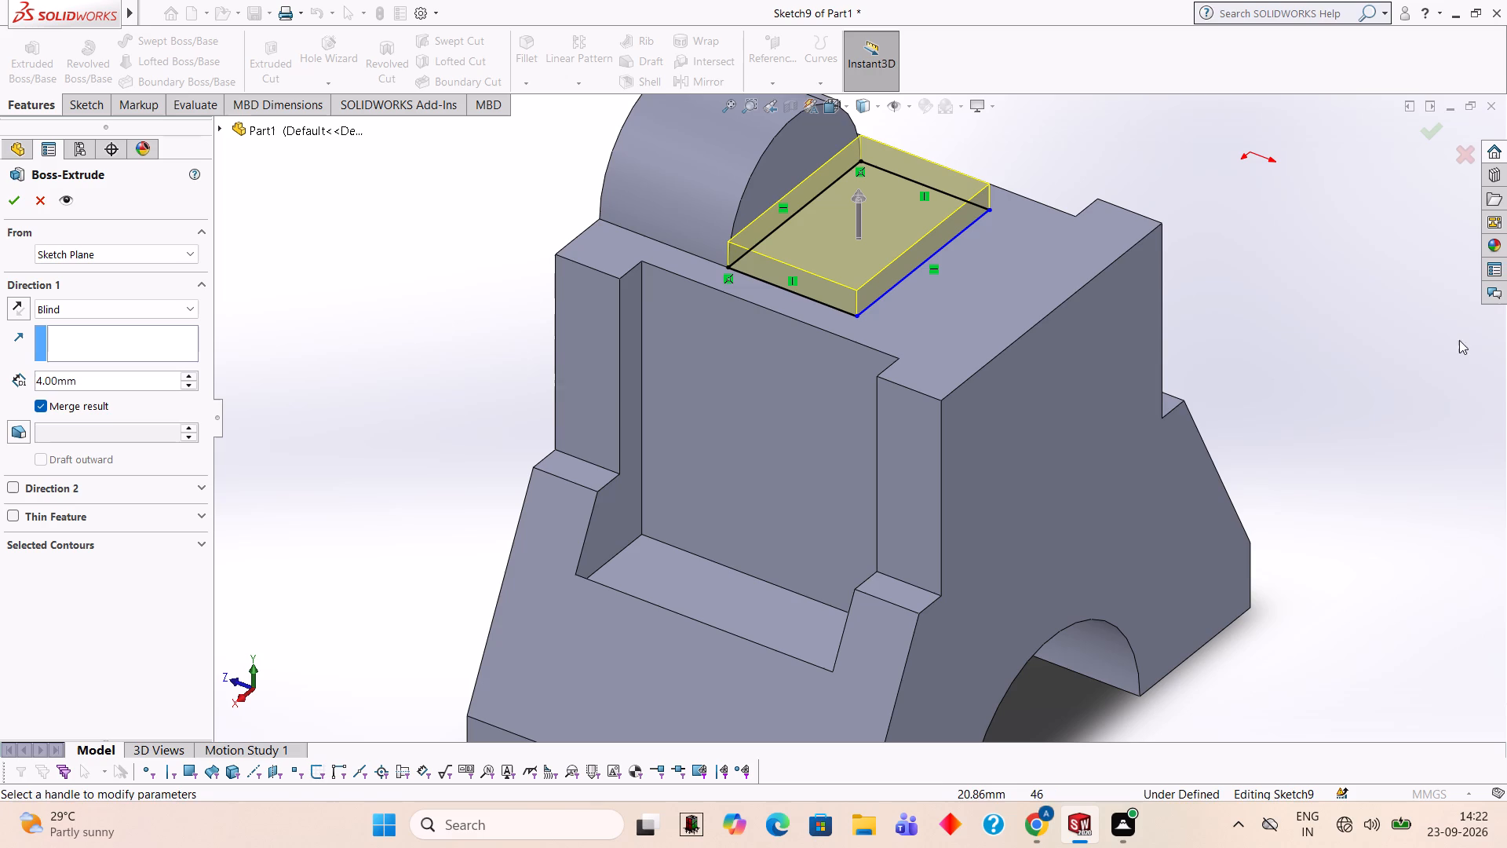
pyautogui.click(150, 382)
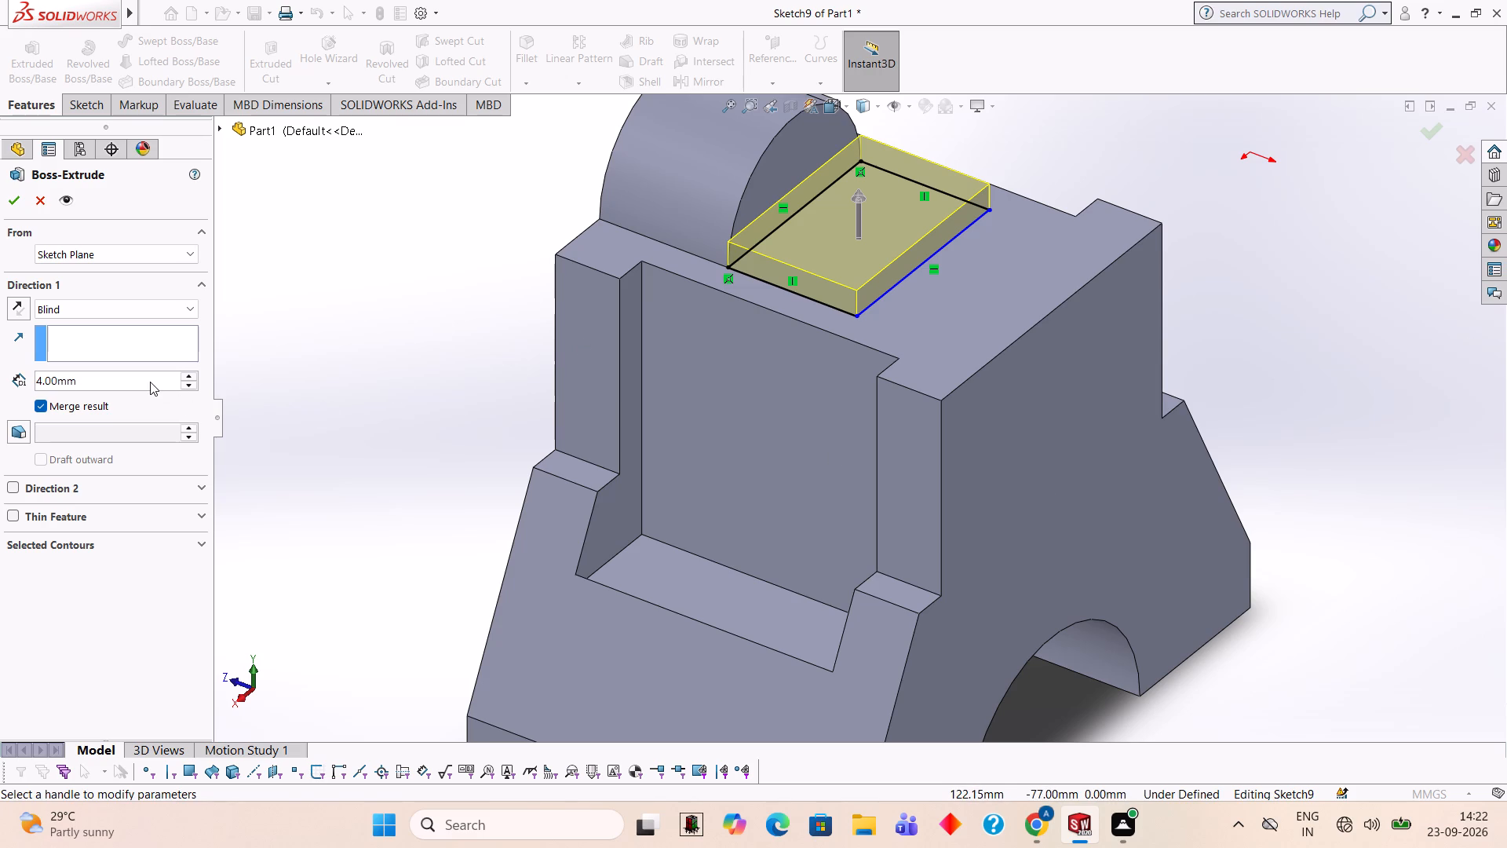
pyautogui.press('BackSpace')
pyautogui.press('BackSpace')
pyautogui.press('BackSpace')
pyautogui.press('BackSpace')
pyautogui.press('BackSpace')
pyautogui.press('BackSpace')
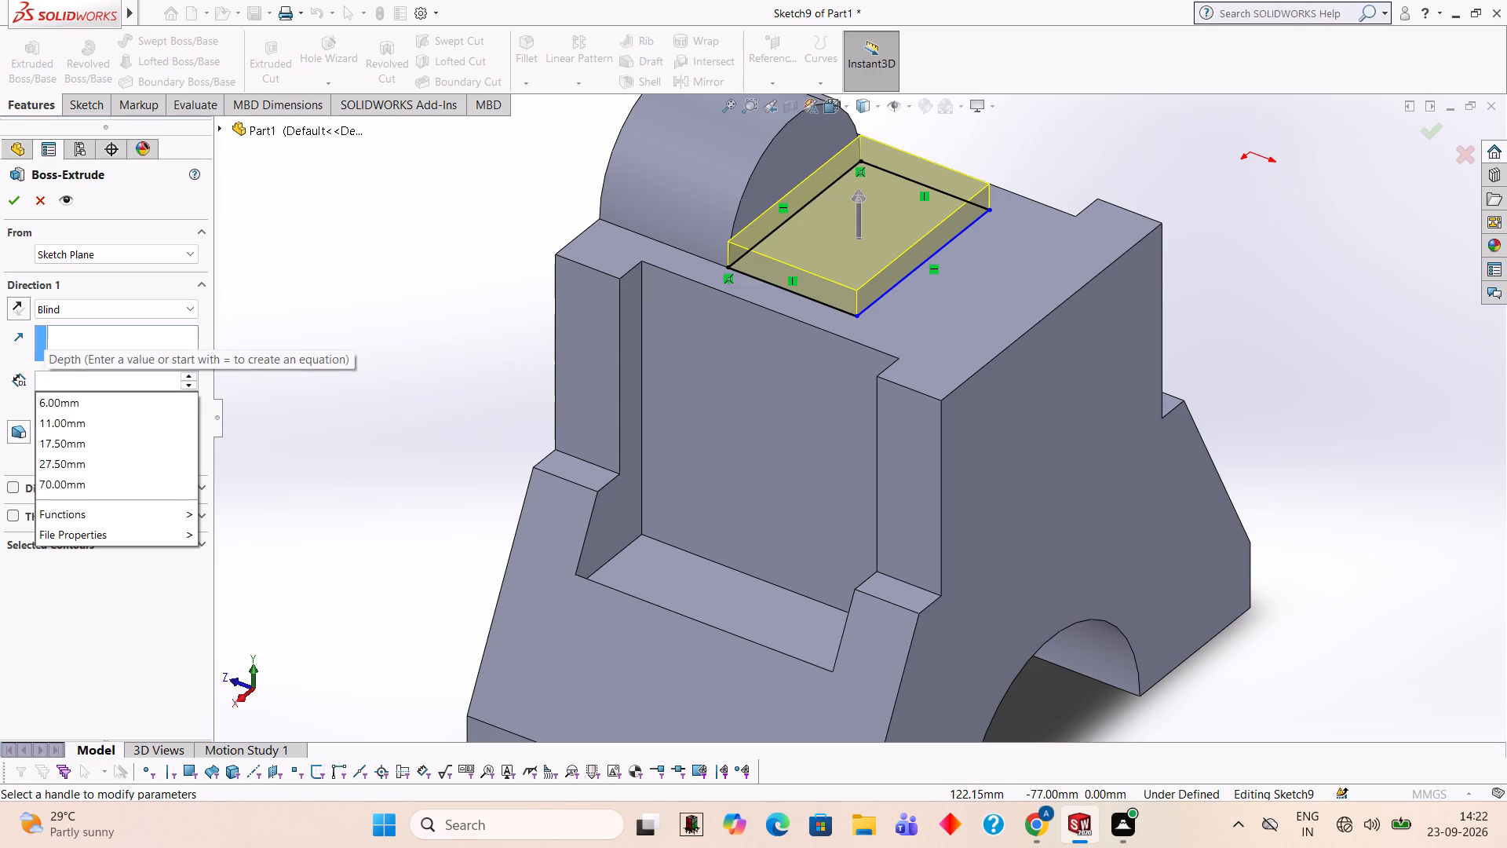
pyautogui.press('5')
pyautogui.press('Return')
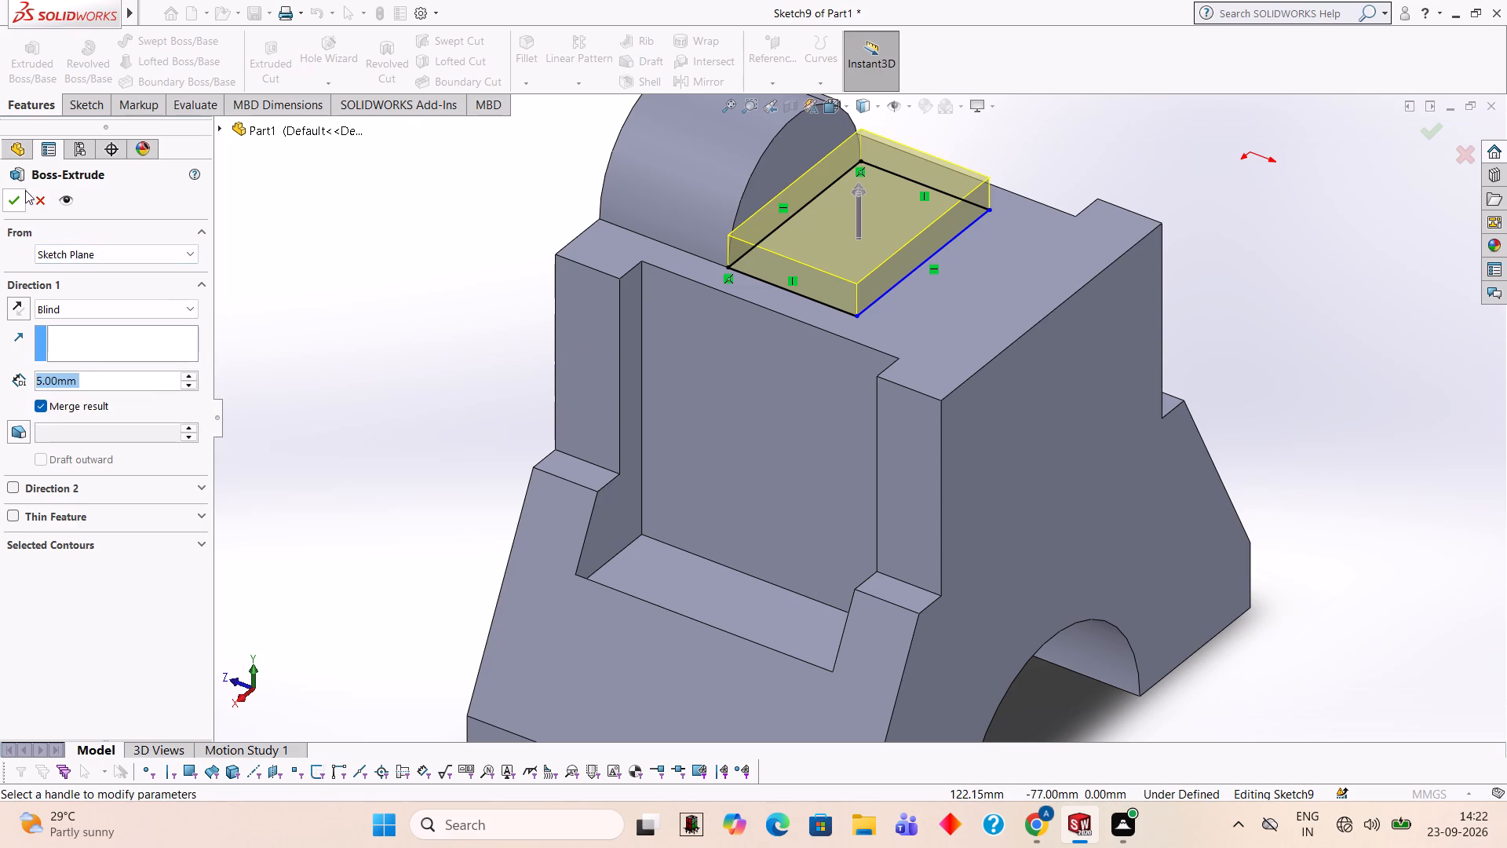
pyautogui.click(10, 208)
pyautogui.click(1180, 199)
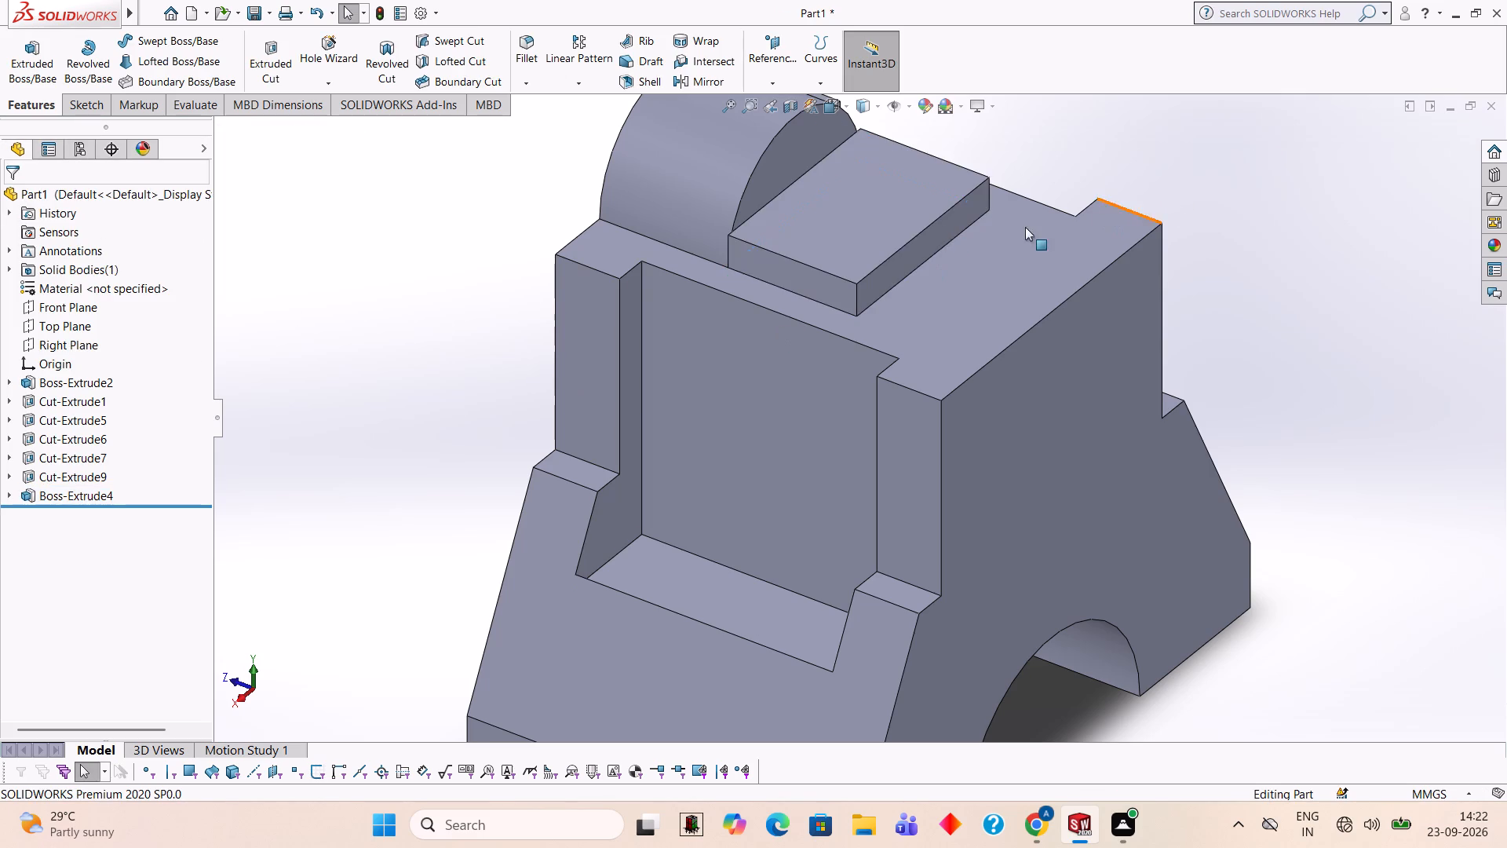
# Start a sketch on the end face opposite the rounded top and draw a line along its top edge spanning the raised pad's width.
pyautogui.moveTo(536, 262); pyautogui.dragTo(586, 347, button='middle')
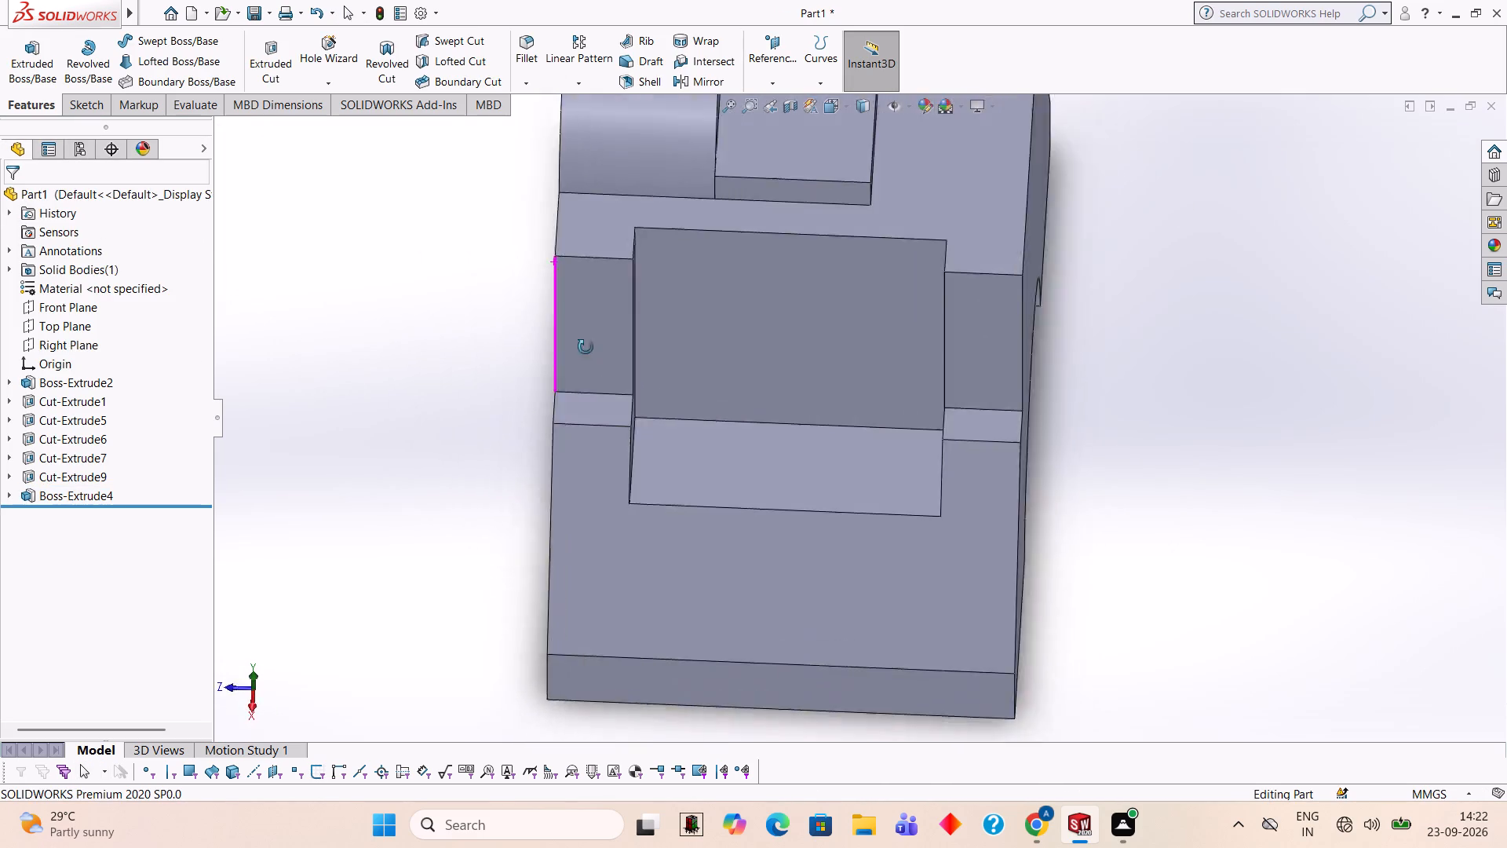
pyautogui.moveTo(586, 347); pyautogui.dragTo(444, 246, button='middle')
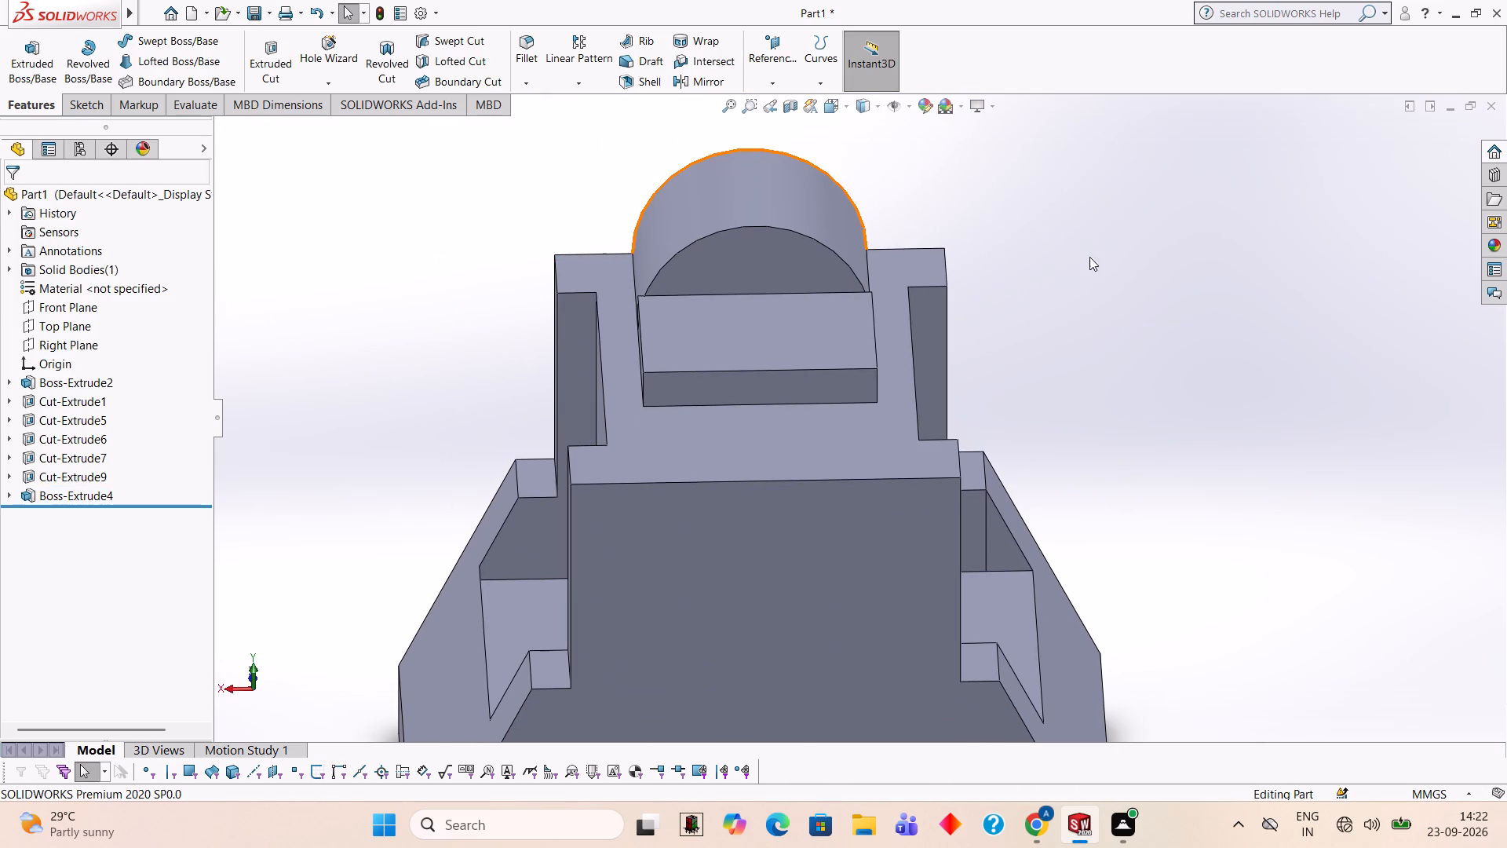
pyautogui.click(766, 529)
pyautogui.click(827, 480)
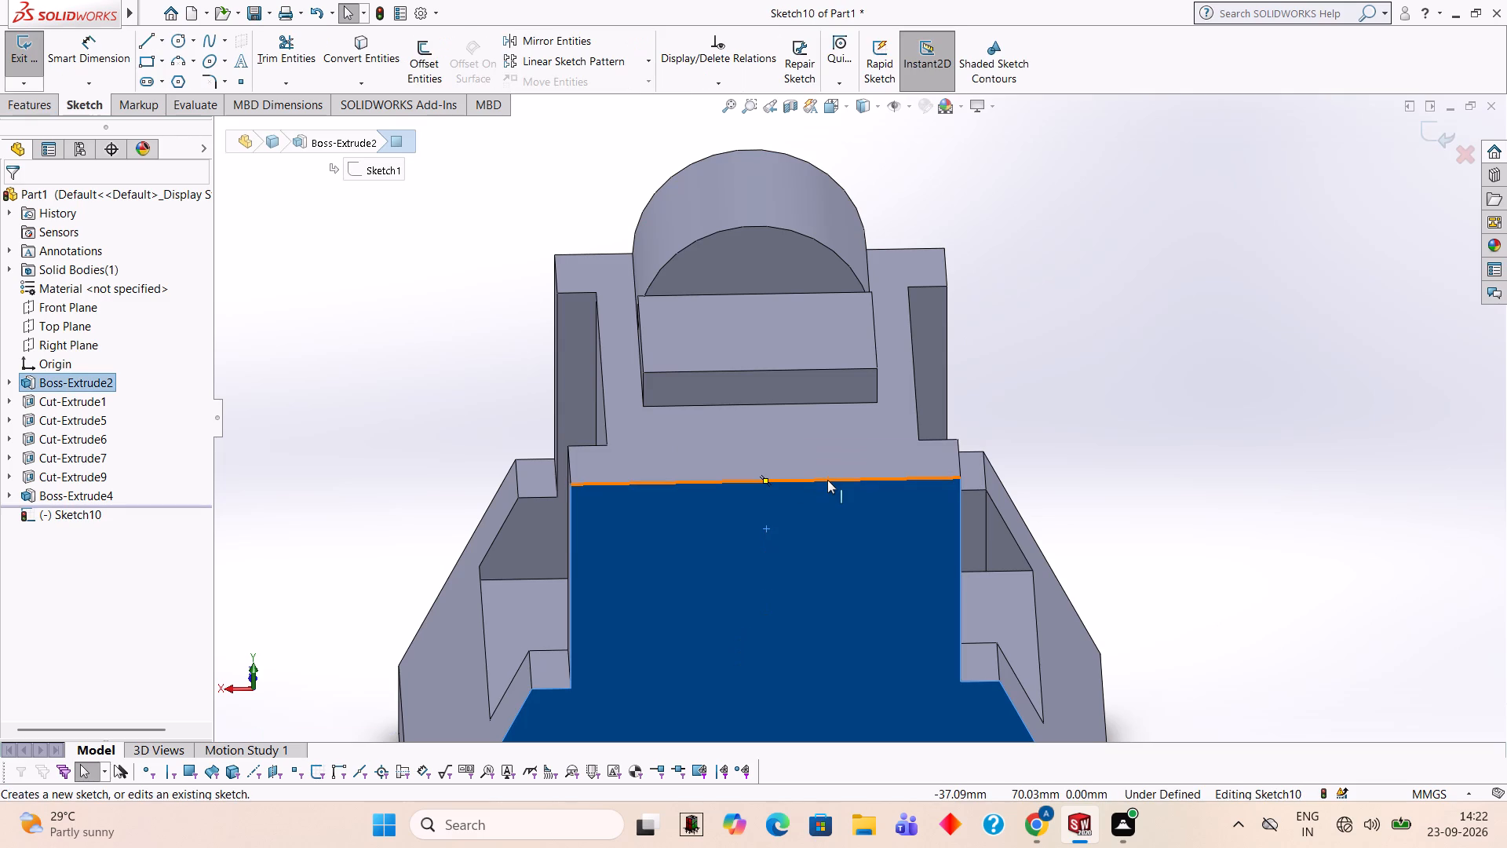
pyautogui.hotkey('ctrl', '8')
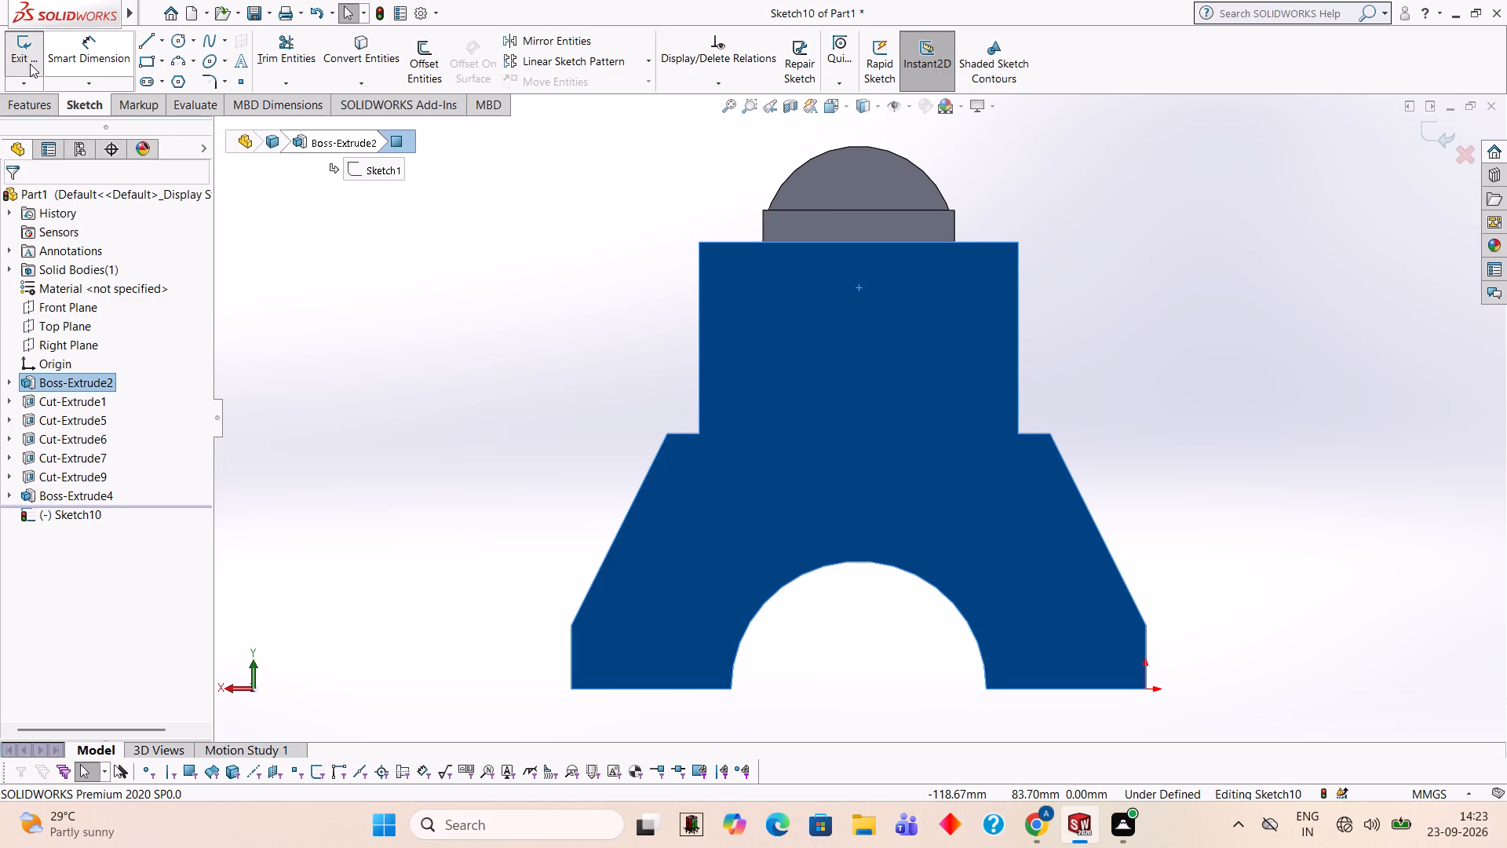
pyautogui.click(149, 40)
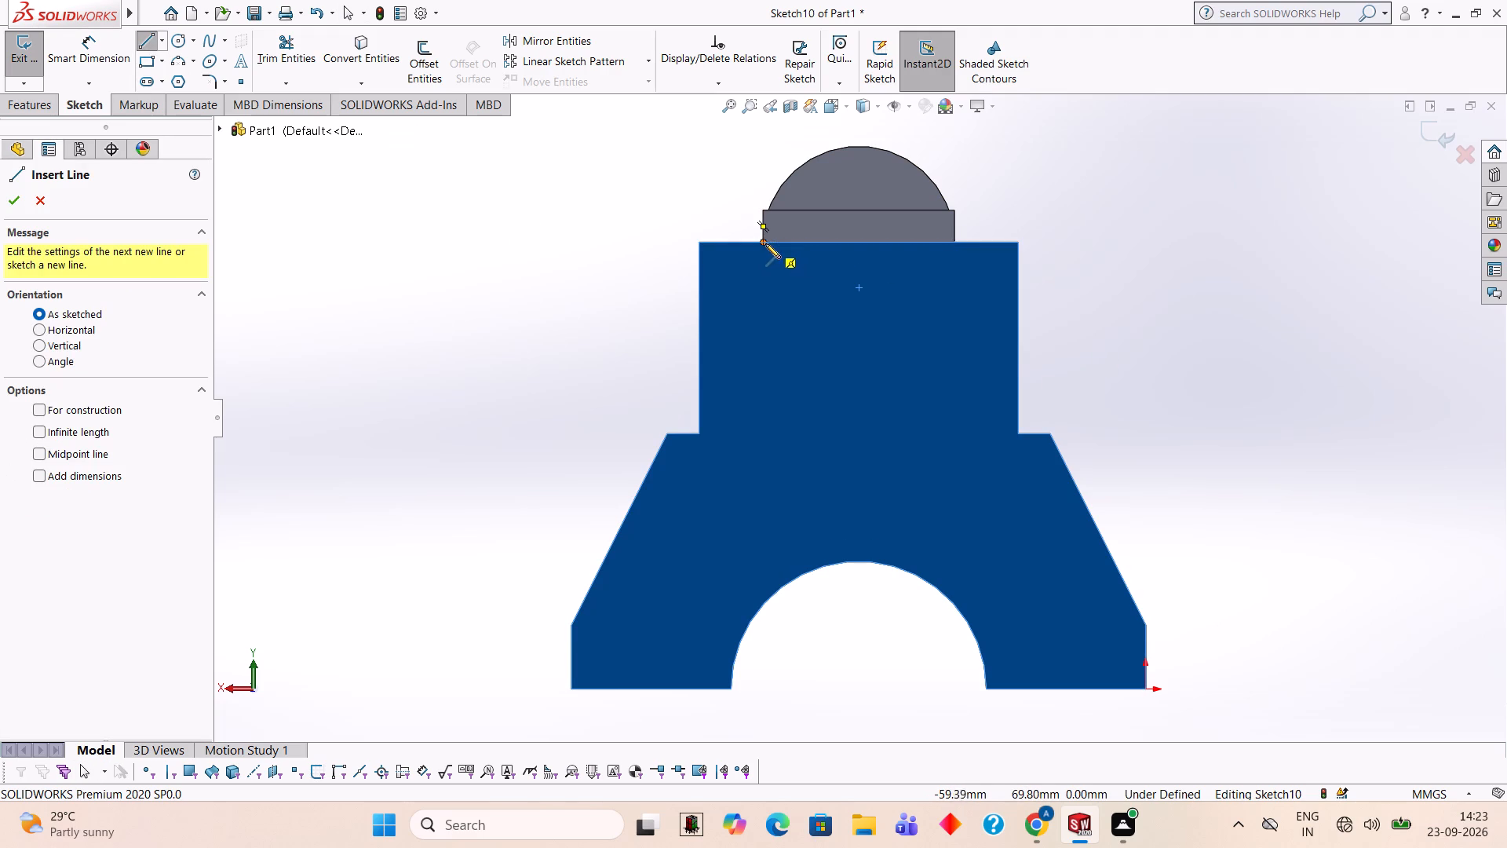
pyautogui.click(764, 243)
pyautogui.click(953, 239)
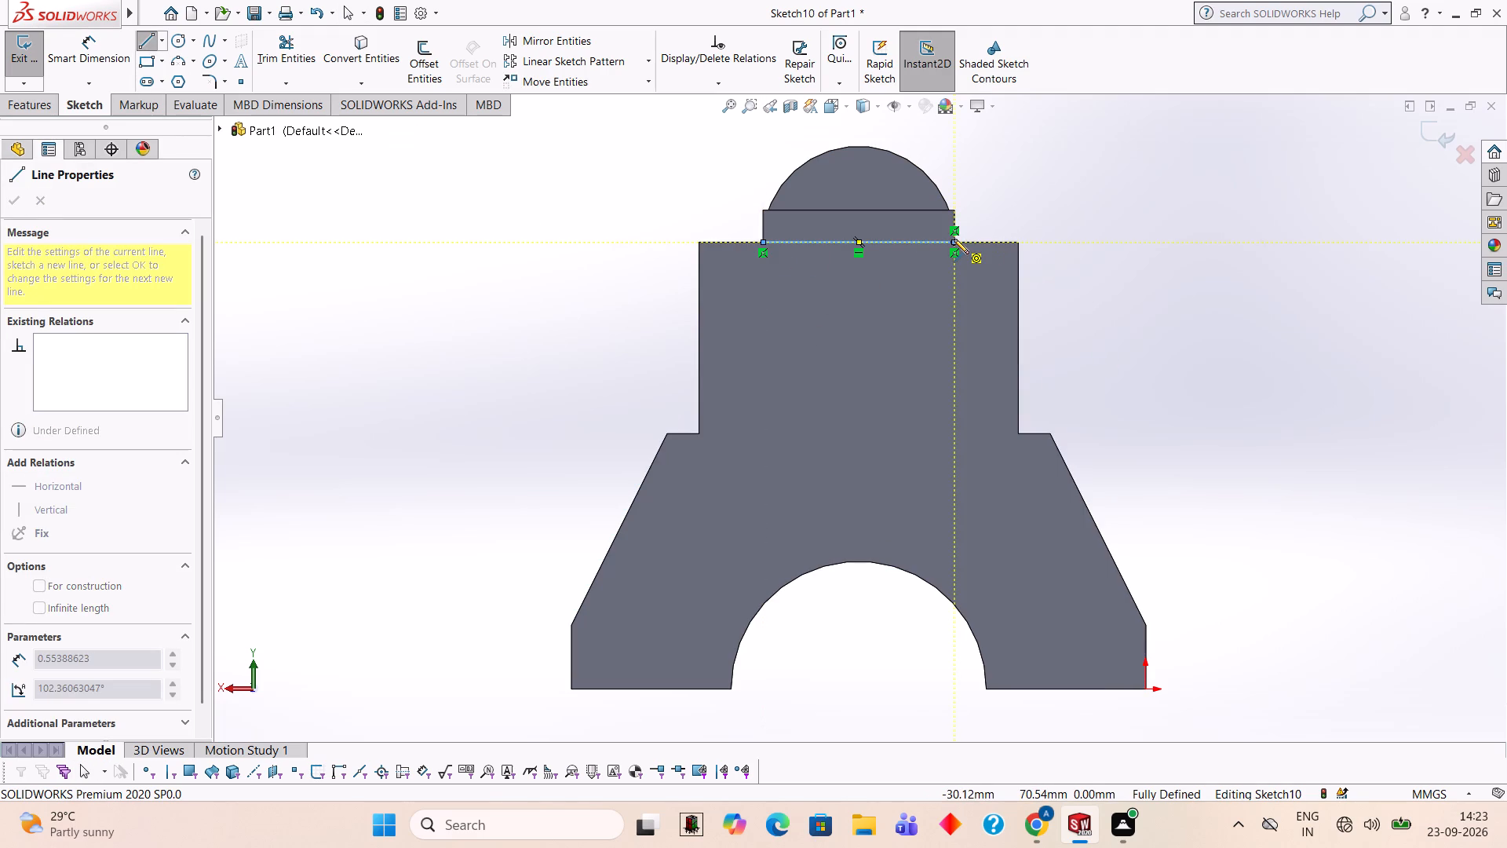
pyautogui.press('Escape')
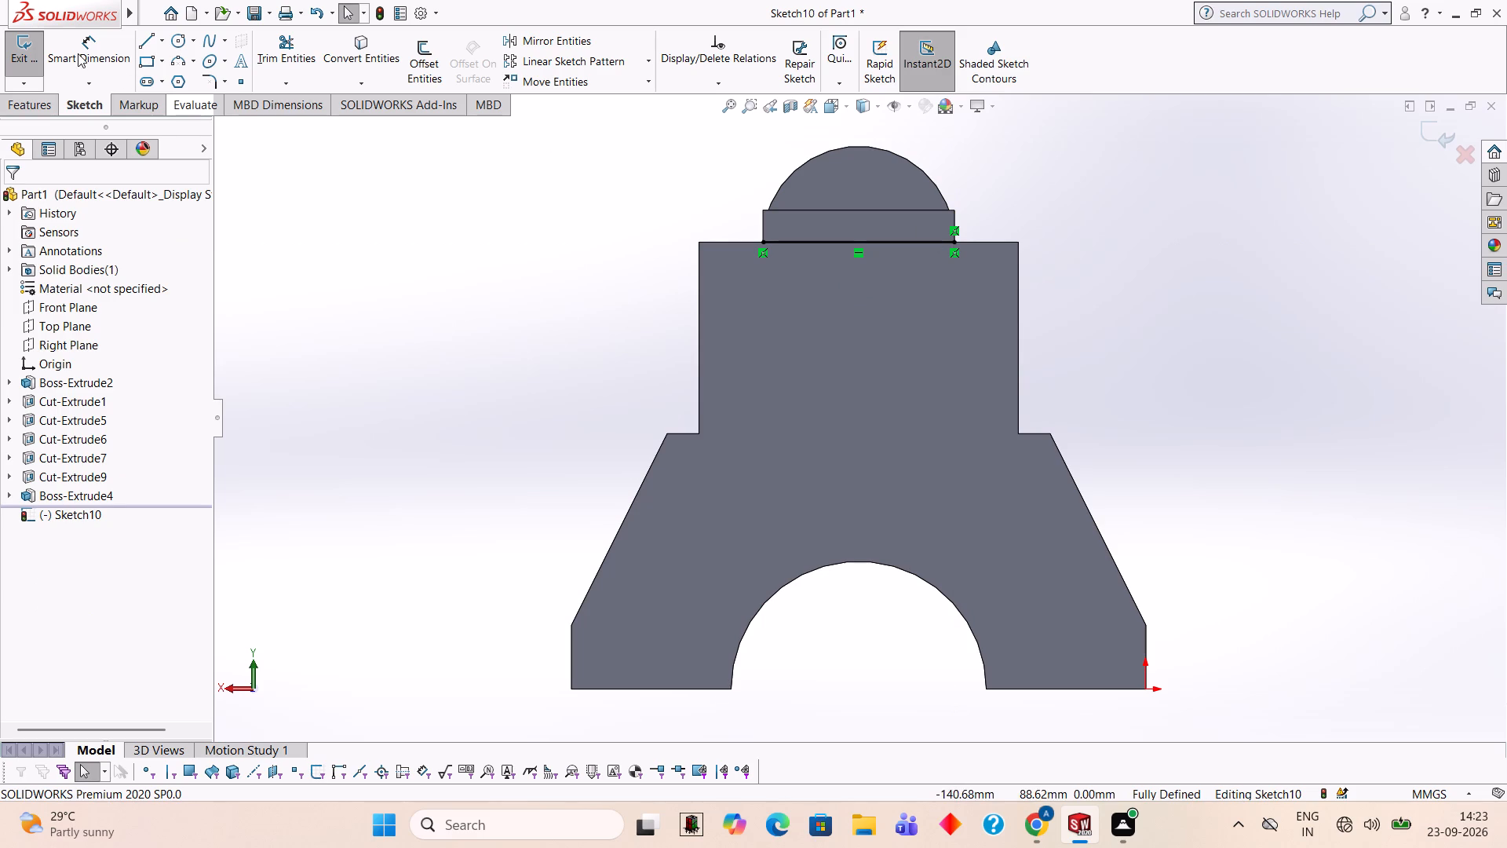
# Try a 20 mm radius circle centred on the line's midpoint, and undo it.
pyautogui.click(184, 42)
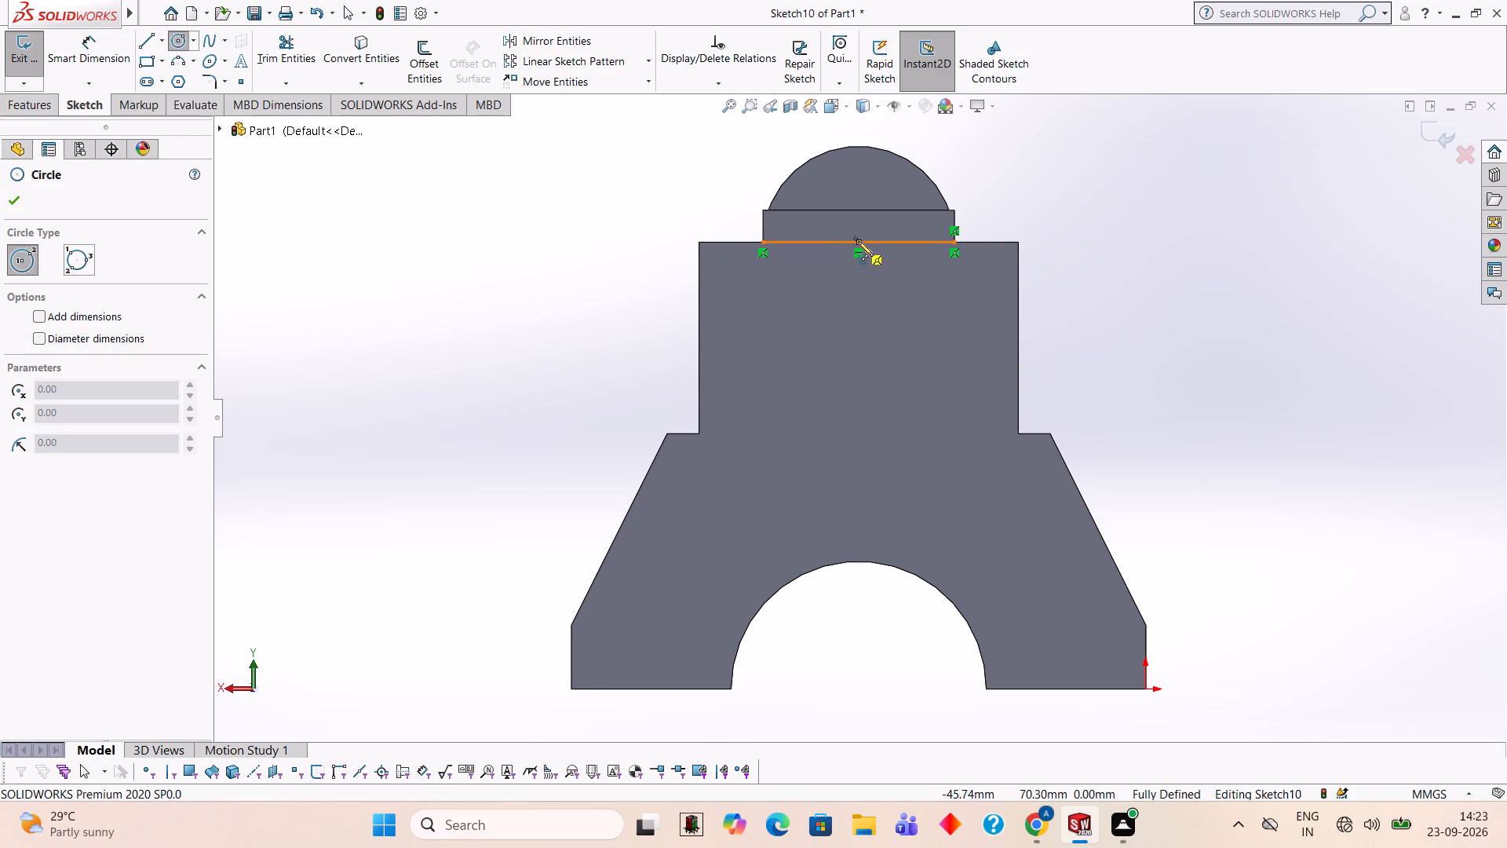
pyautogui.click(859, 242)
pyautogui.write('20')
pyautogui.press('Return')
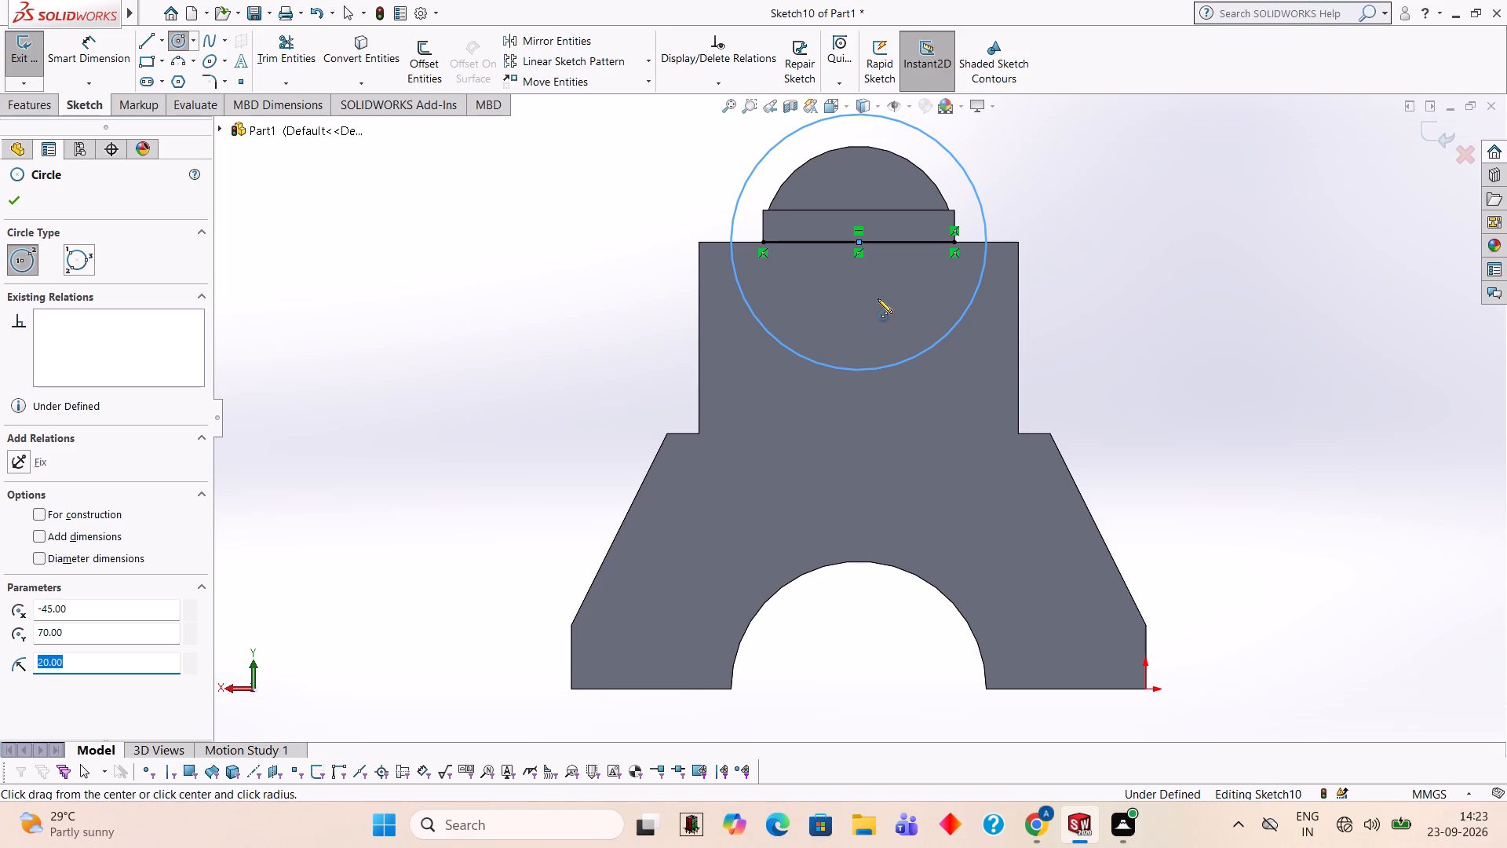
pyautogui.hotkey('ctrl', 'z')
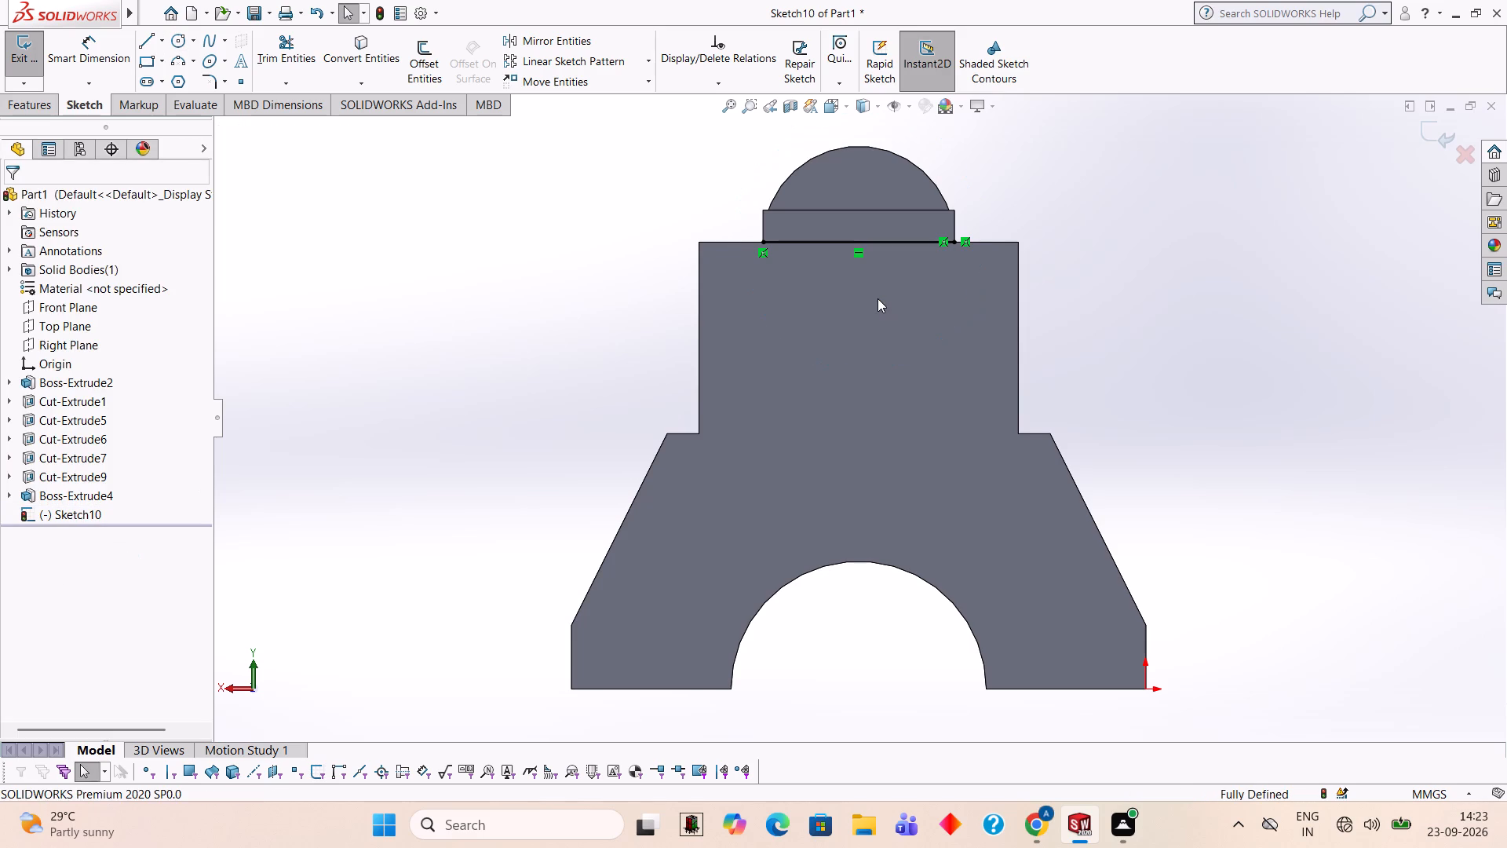
# Draw a 15 mm radius circle centred on the line's midpoint and trim away its lower half.
pyautogui.click(173, 49)
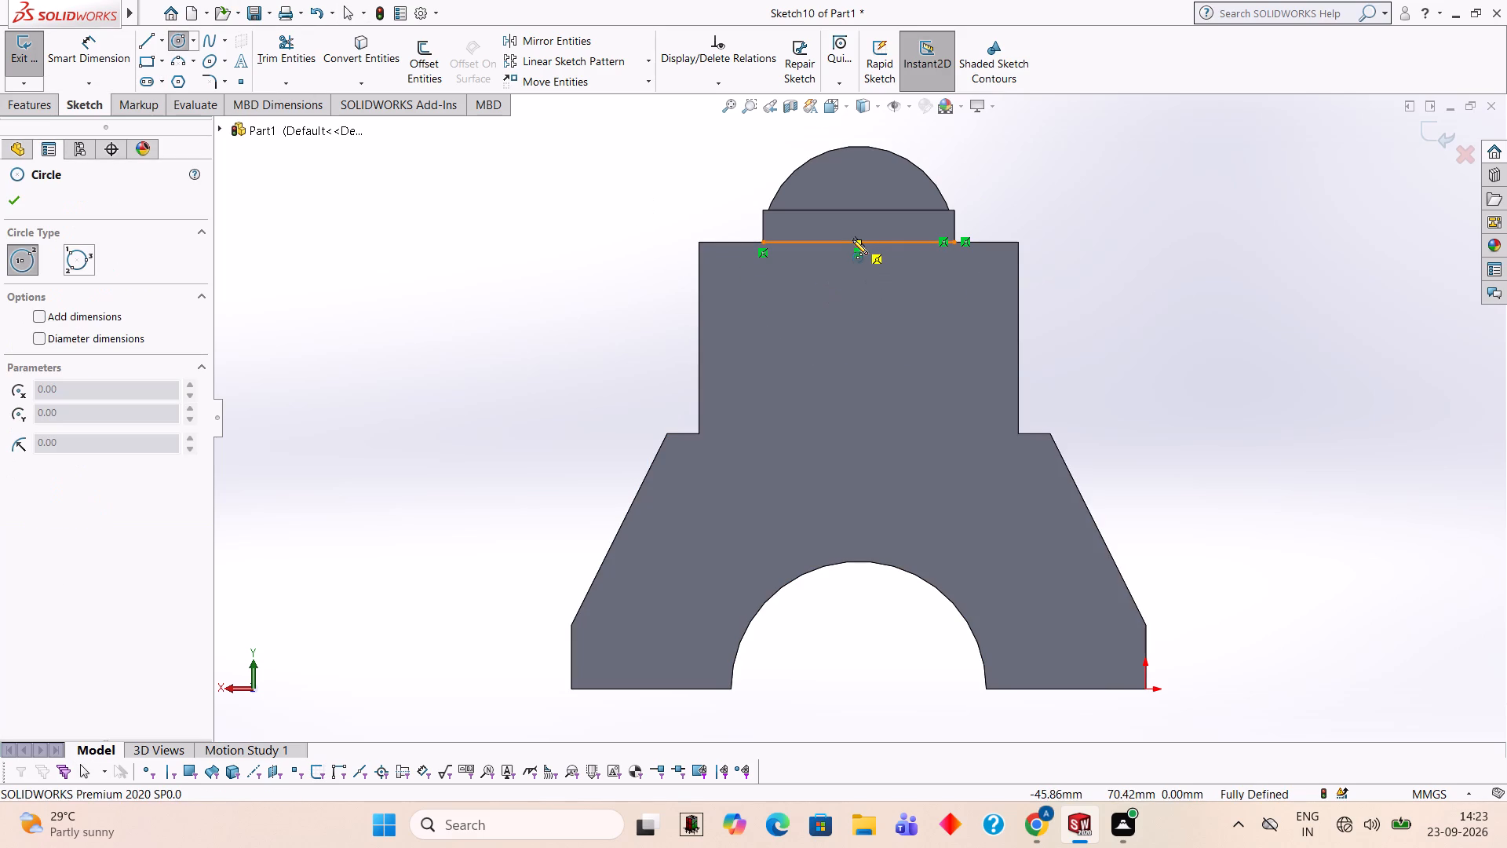
pyautogui.click(859, 240)
pyautogui.write('15')
pyautogui.press('Return')
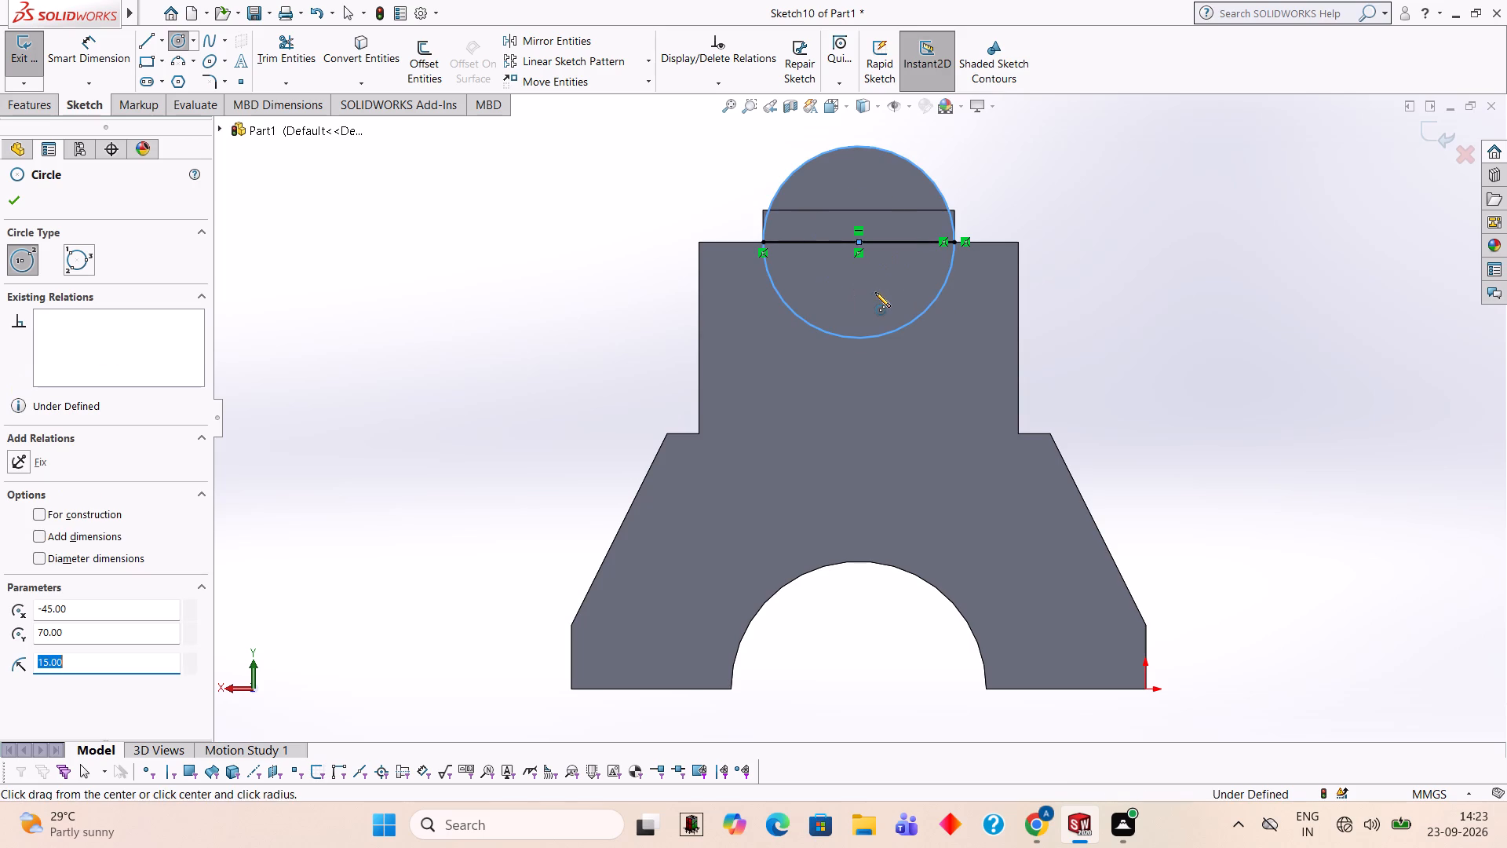
pyautogui.click(283, 64)
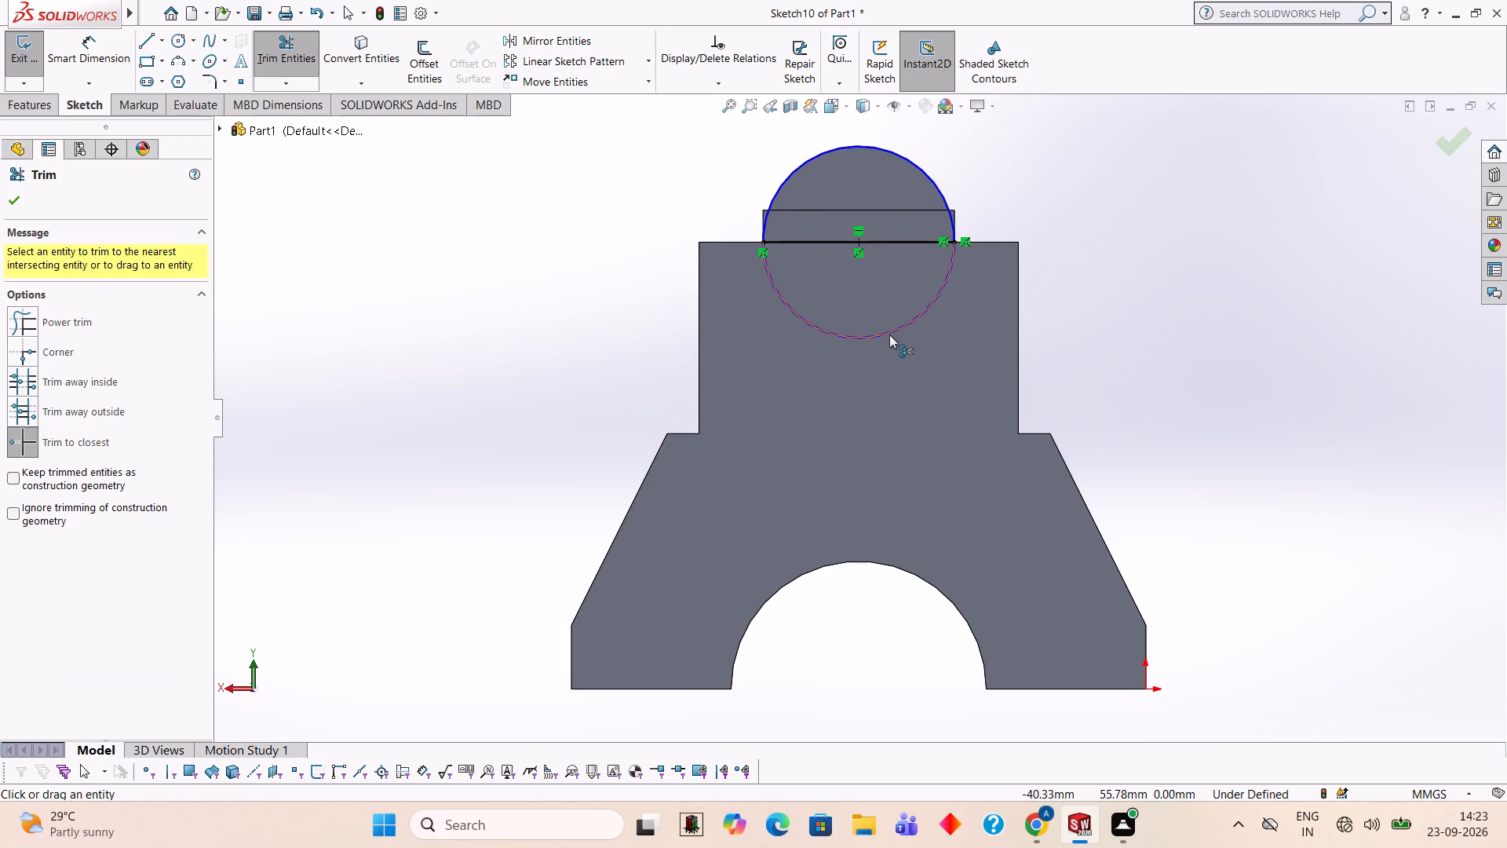
pyautogui.click(889, 334)
# Extrude the semicircle inward over the top face to the raised pad as a 20 mm blind boss merged with the body.
pyautogui.moveTo(1170, 225); pyautogui.dragTo(1161, 459, button='middle')
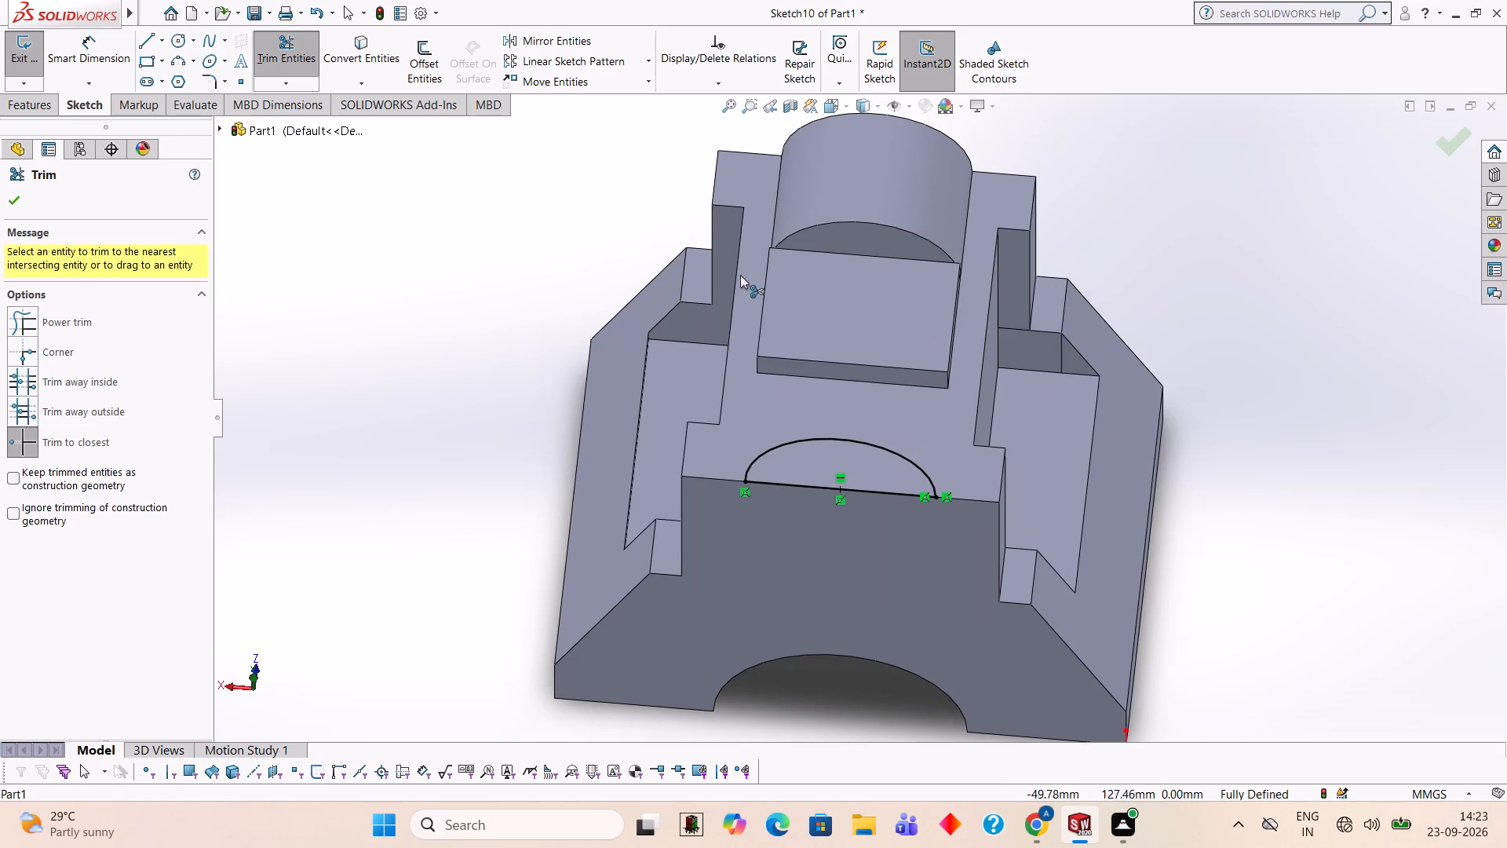
pyautogui.click(31, 109)
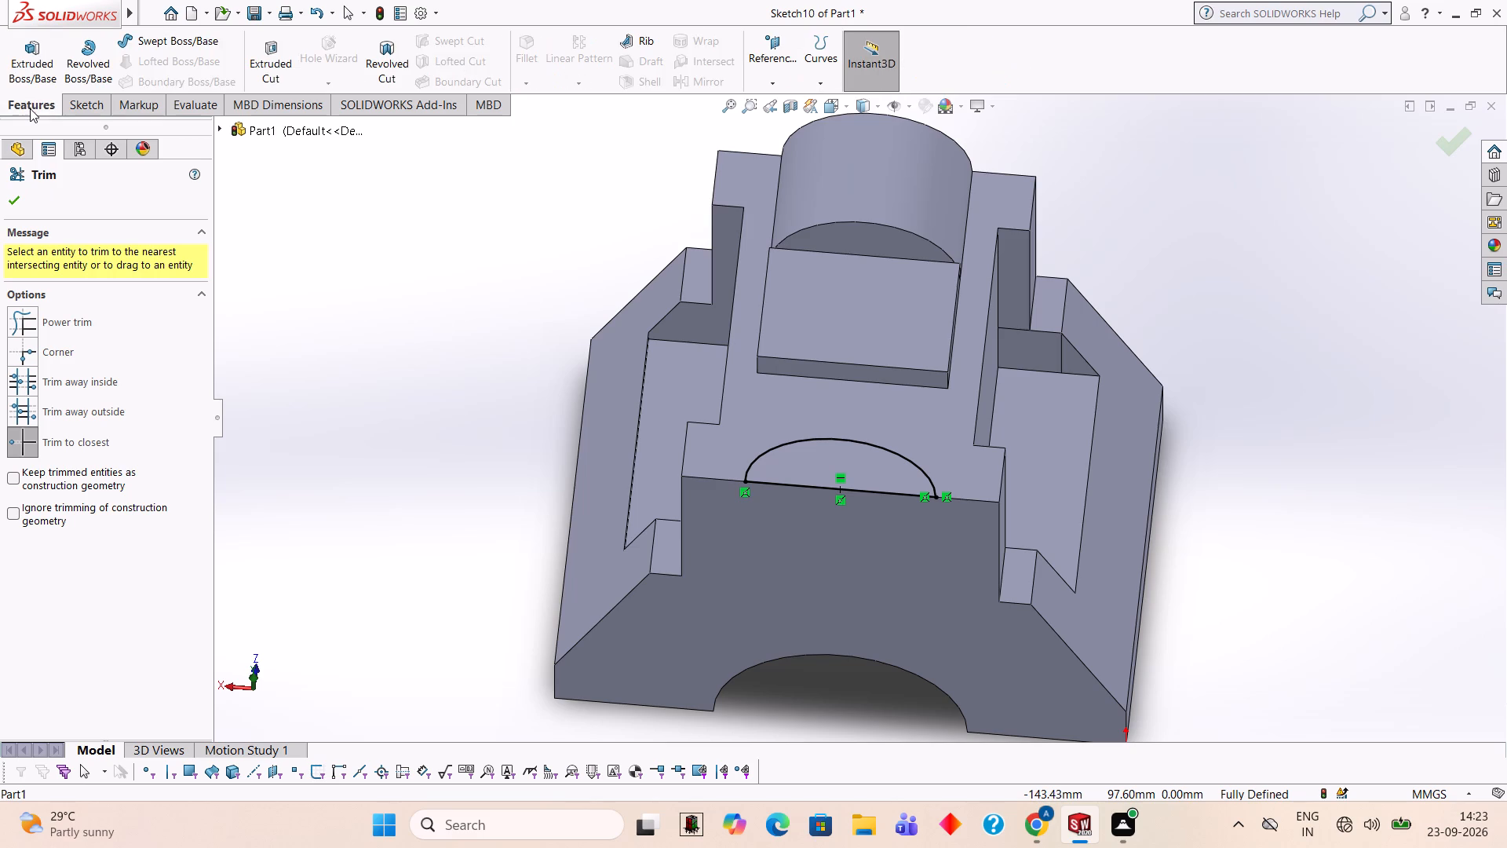
pyautogui.click(13, 71)
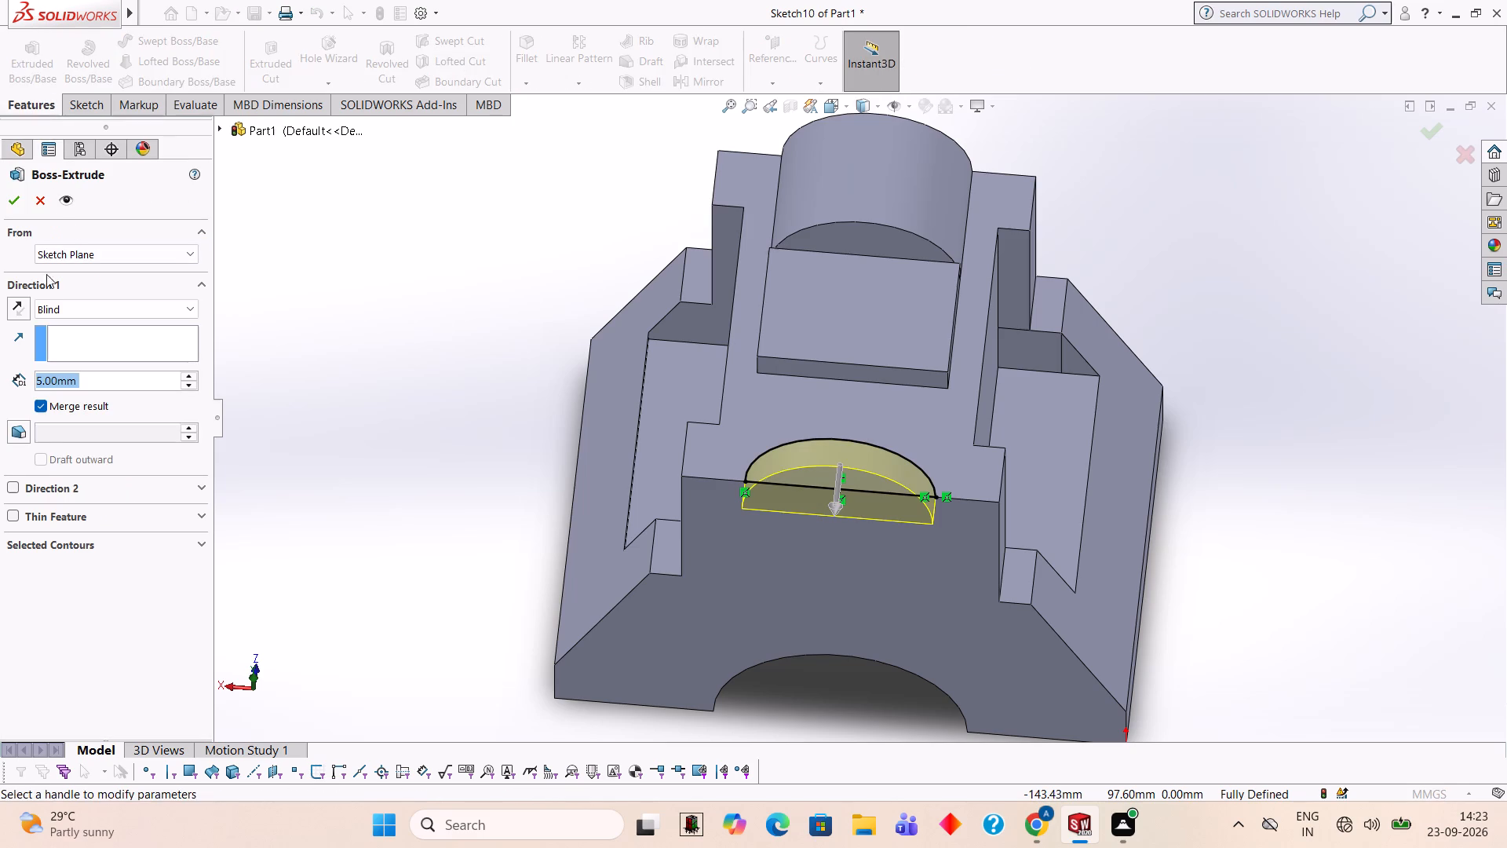
pyautogui.click(17, 303)
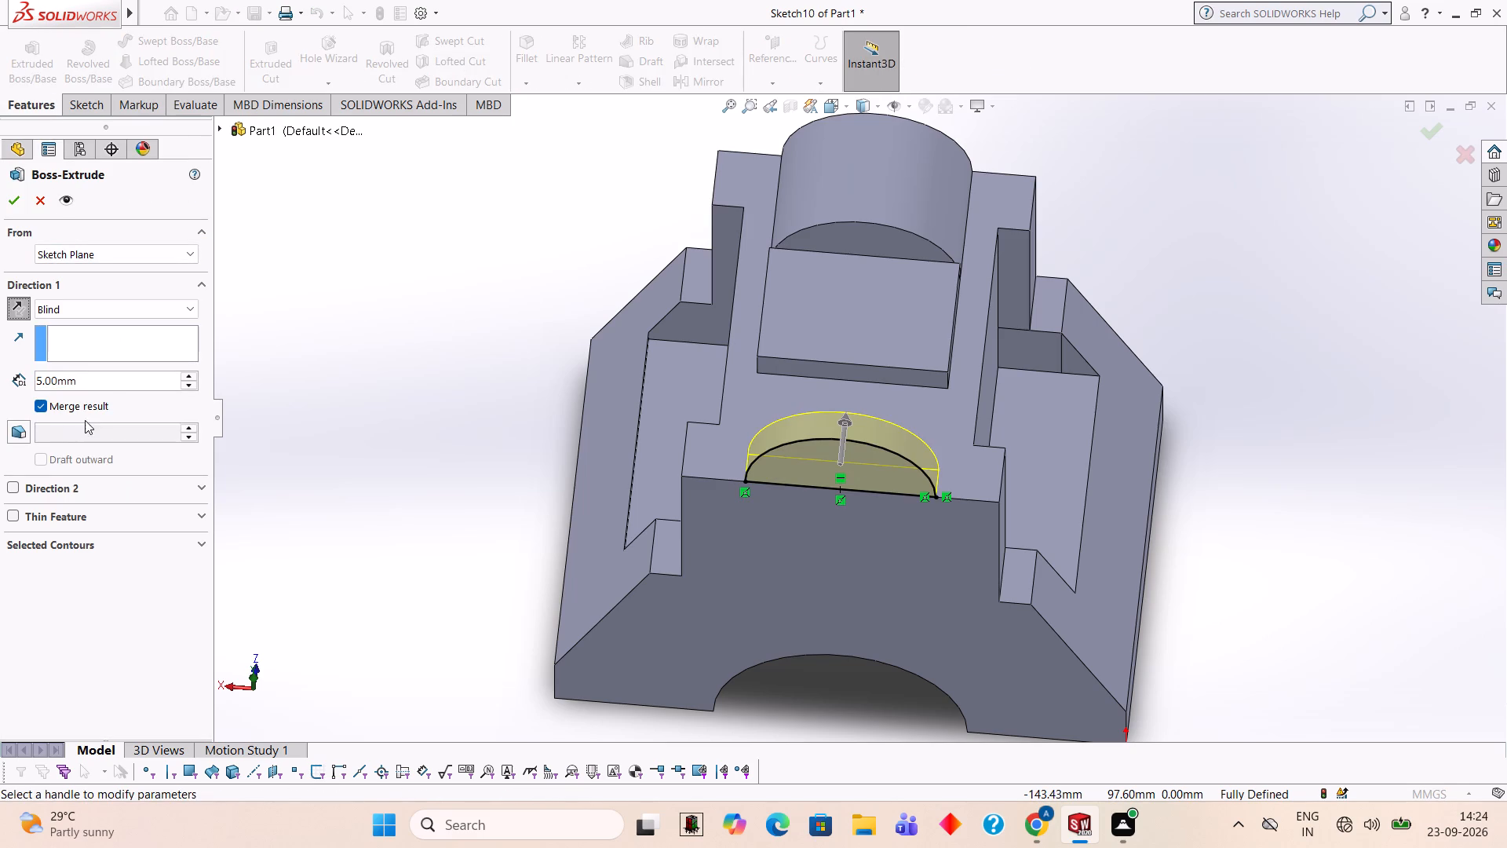
pyautogui.click(108, 382)
pyautogui.press('BackSpace')
pyautogui.press('BackSpace')
pyautogui.press('BackSpace')
pyautogui.press('BackSpace')
pyautogui.press('BackSpace')
pyautogui.press('BackSpace')
pyautogui.write('15')
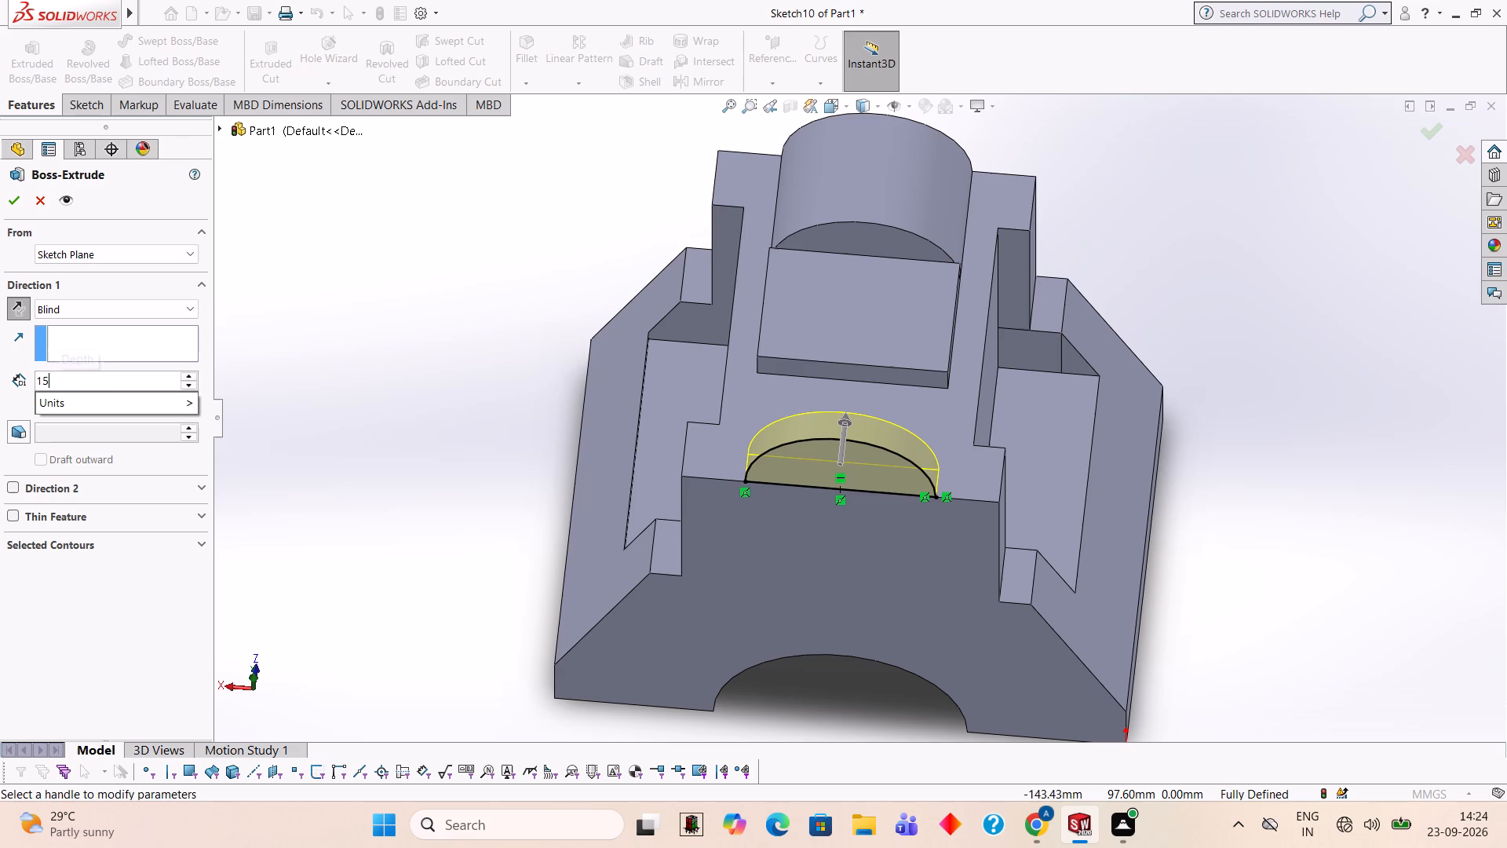
pyautogui.press('Return')
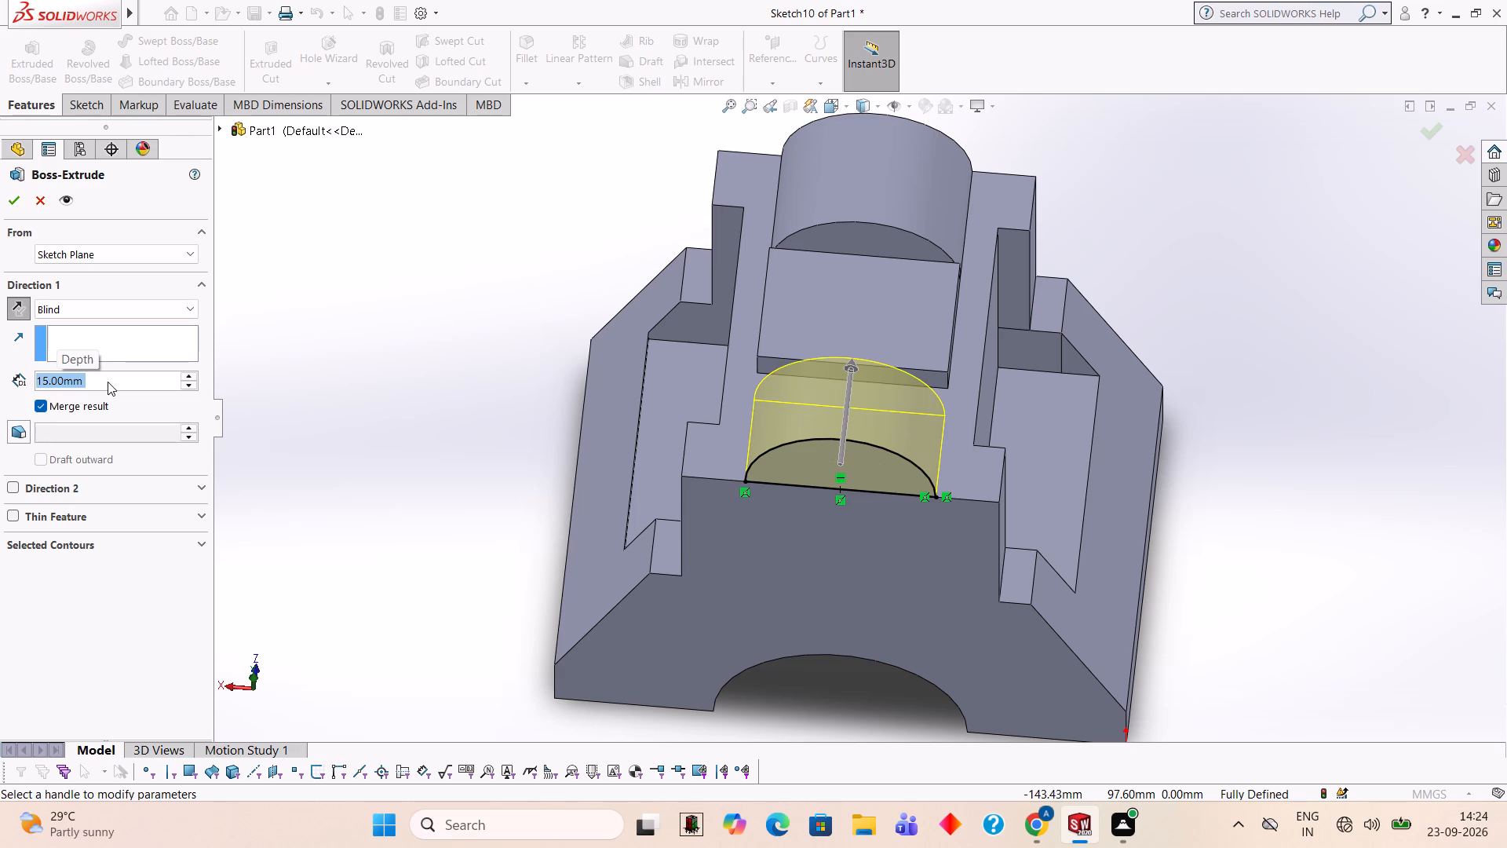
pyautogui.write('20')
pyautogui.press('Return')
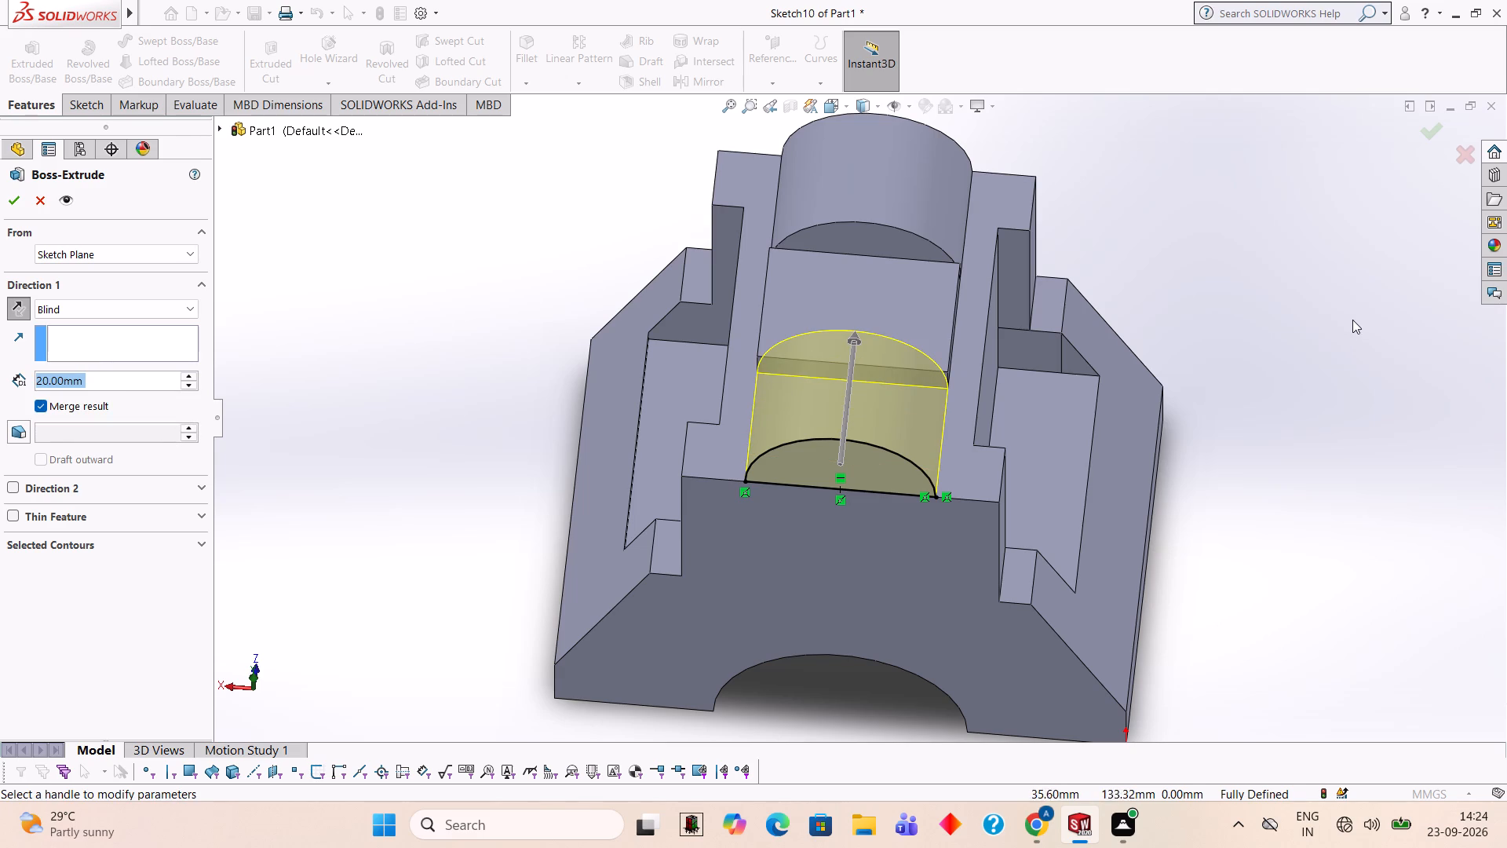
pyautogui.moveTo(1355, 319); pyautogui.dragTo(1341, 460, button='middle')
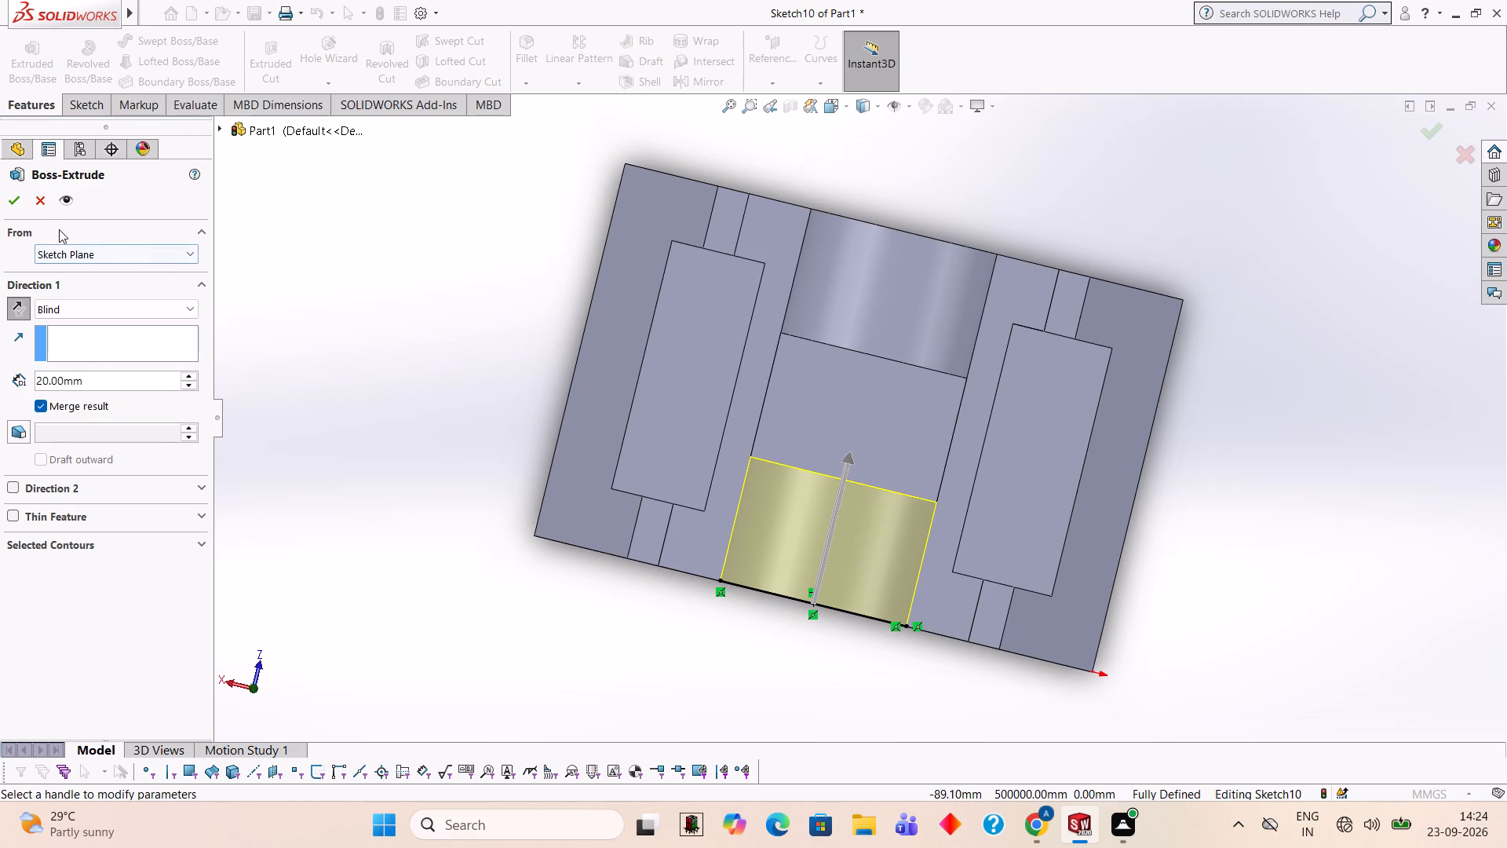
pyautogui.click(22, 204)
pyautogui.click(1506, 381)
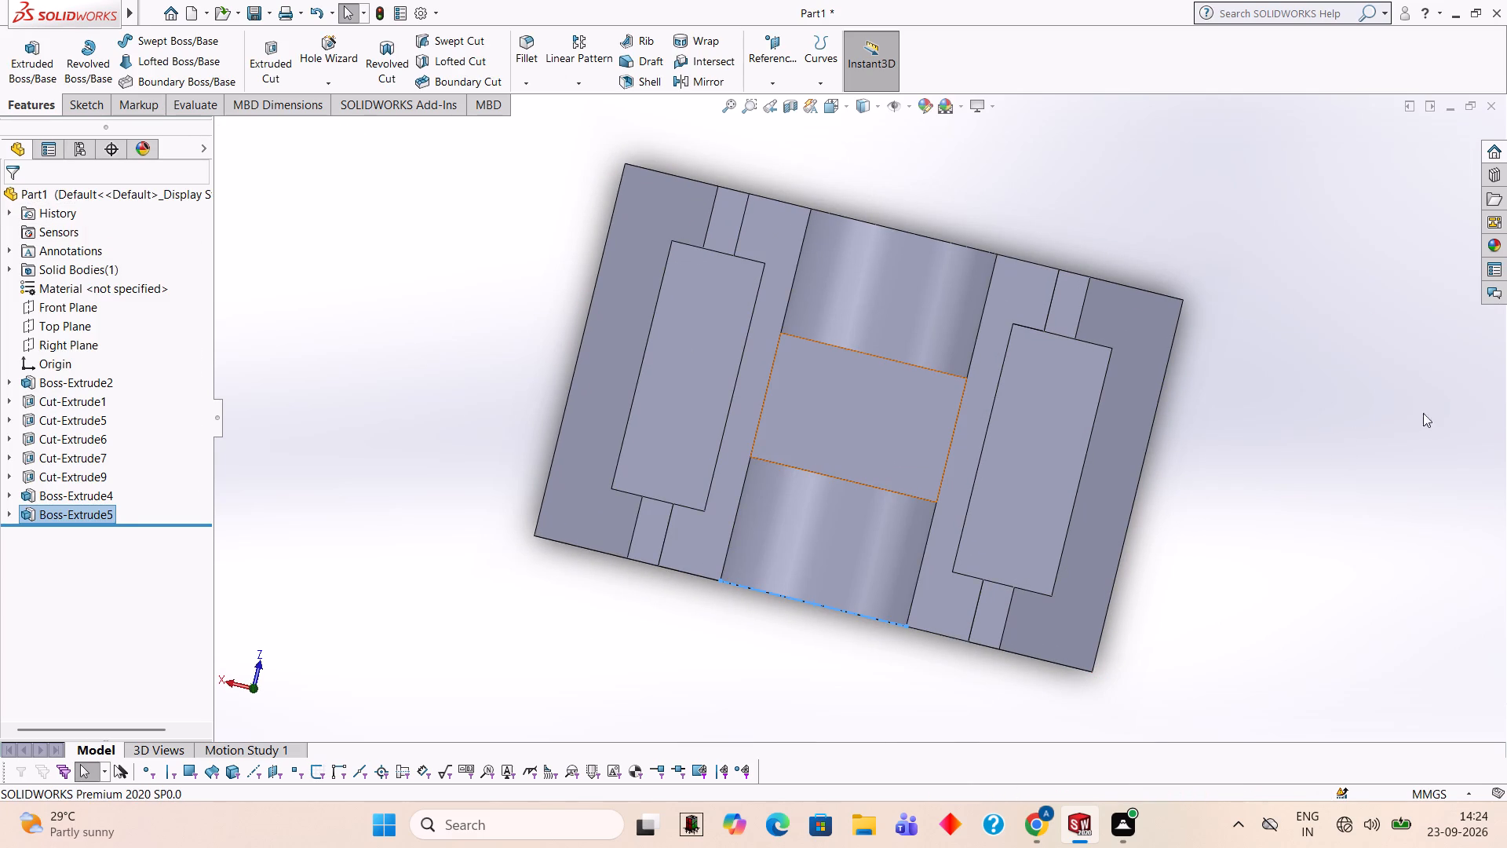
pyautogui.click(1344, 402)
# Examine closely where the new rounded boss meets the raised pad and the top face beside the side recess.
pyautogui.moveTo(1306, 485); pyautogui.dragTo(1352, 301, button='middle')
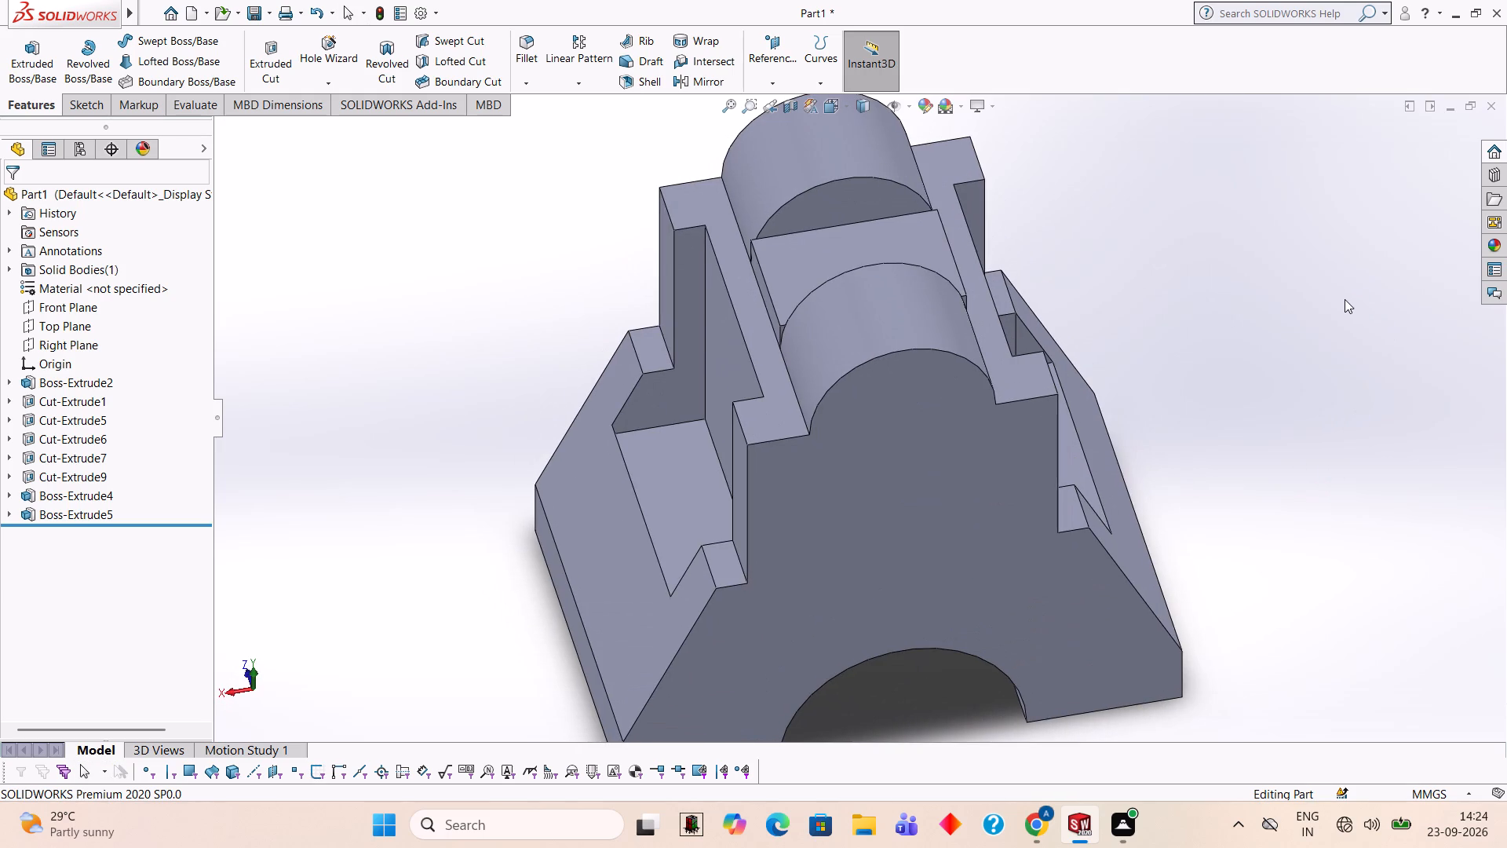
pyautogui.moveTo(1314, 285); pyautogui.dragTo(1296, 192, button='middle')
pyautogui.scroll(-7, 979, 288)
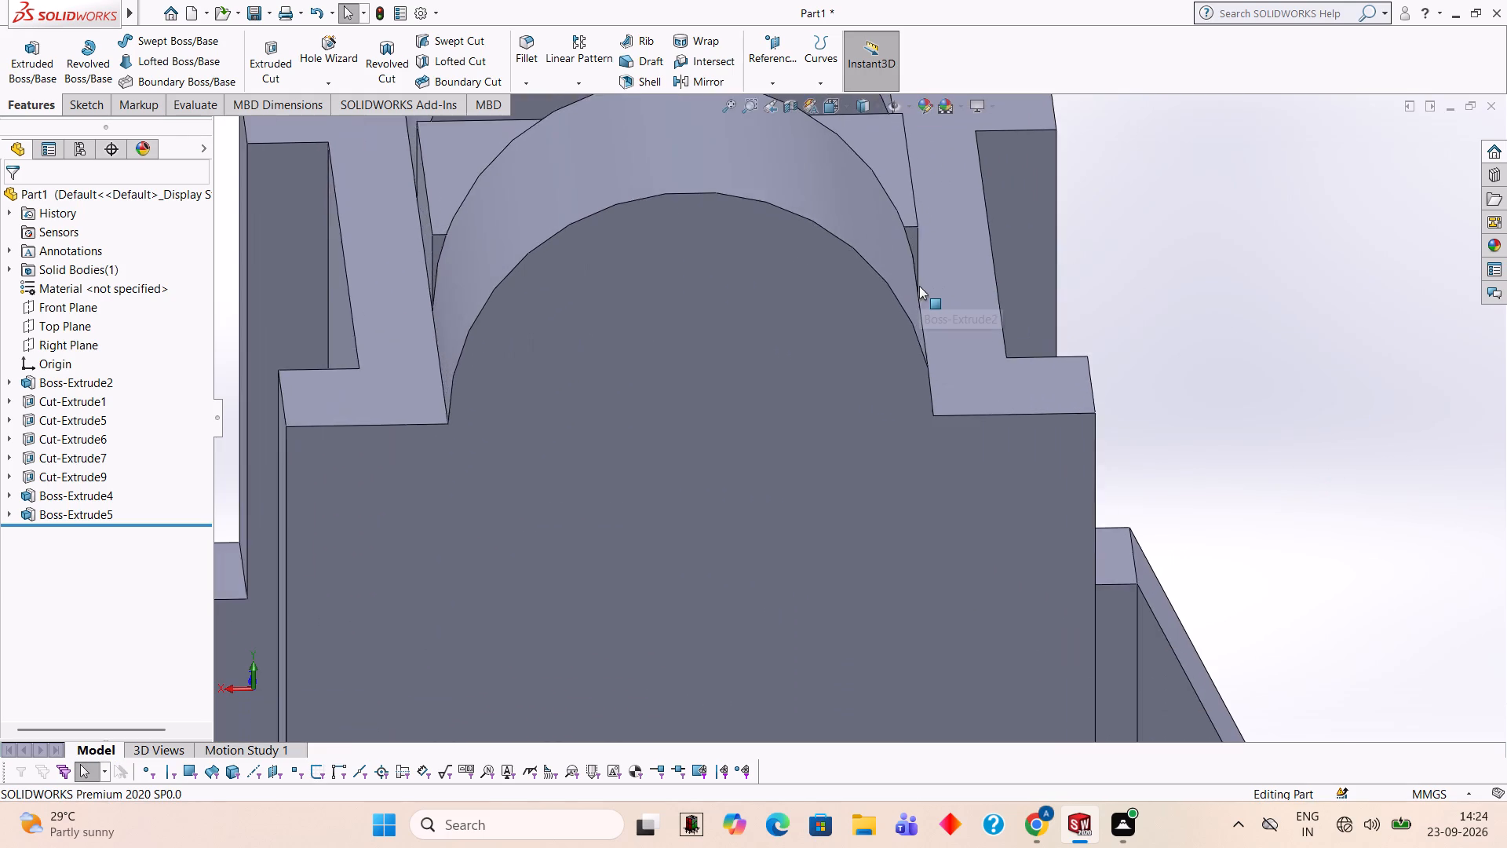
pyautogui.scroll(-5, 919, 286)
pyautogui.scroll(2, 919, 286)
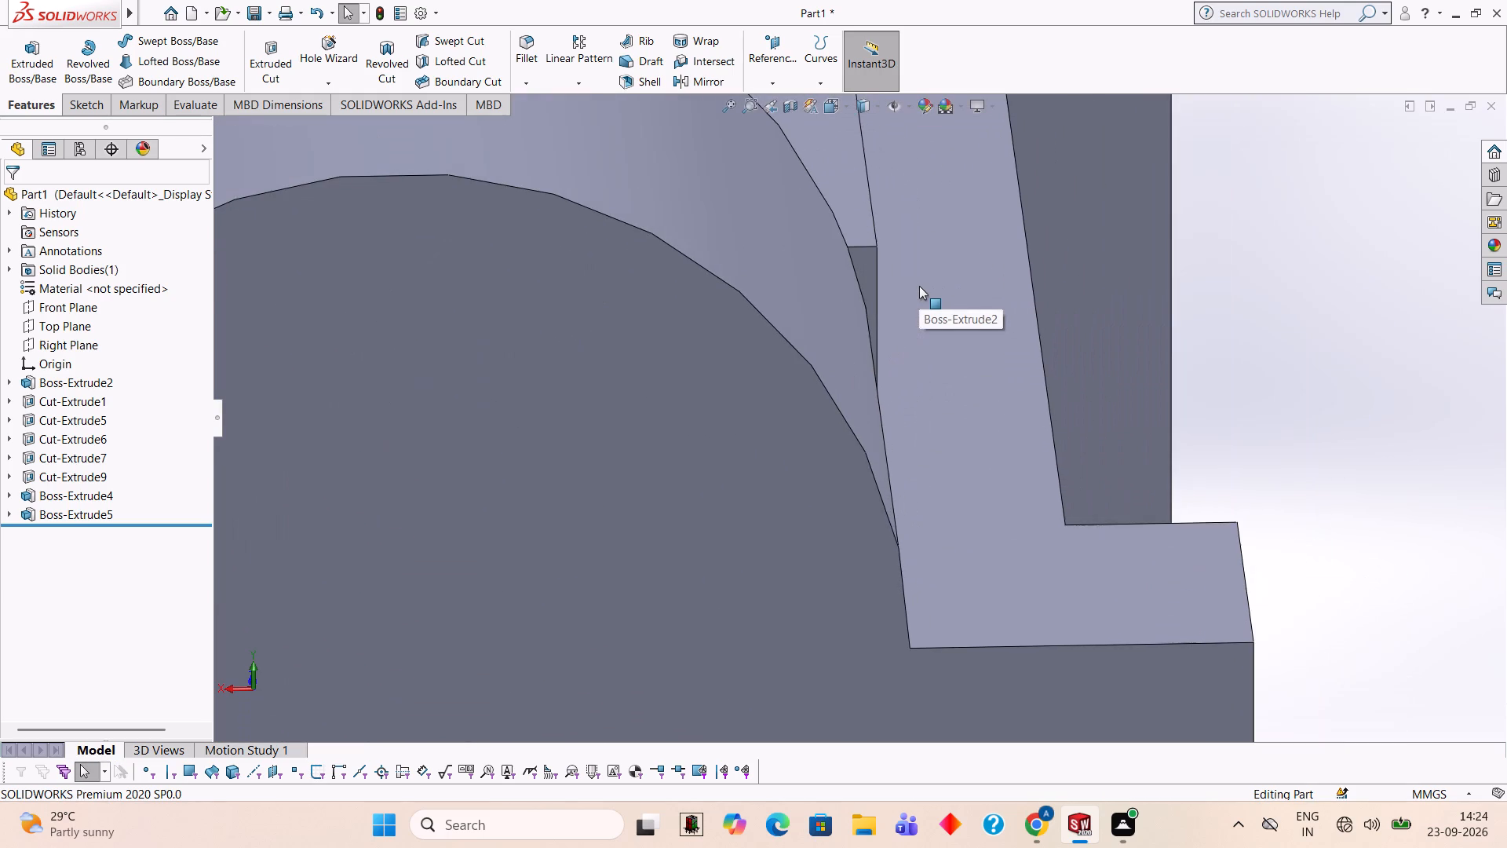
pyautogui.scroll(1, 919, 286)
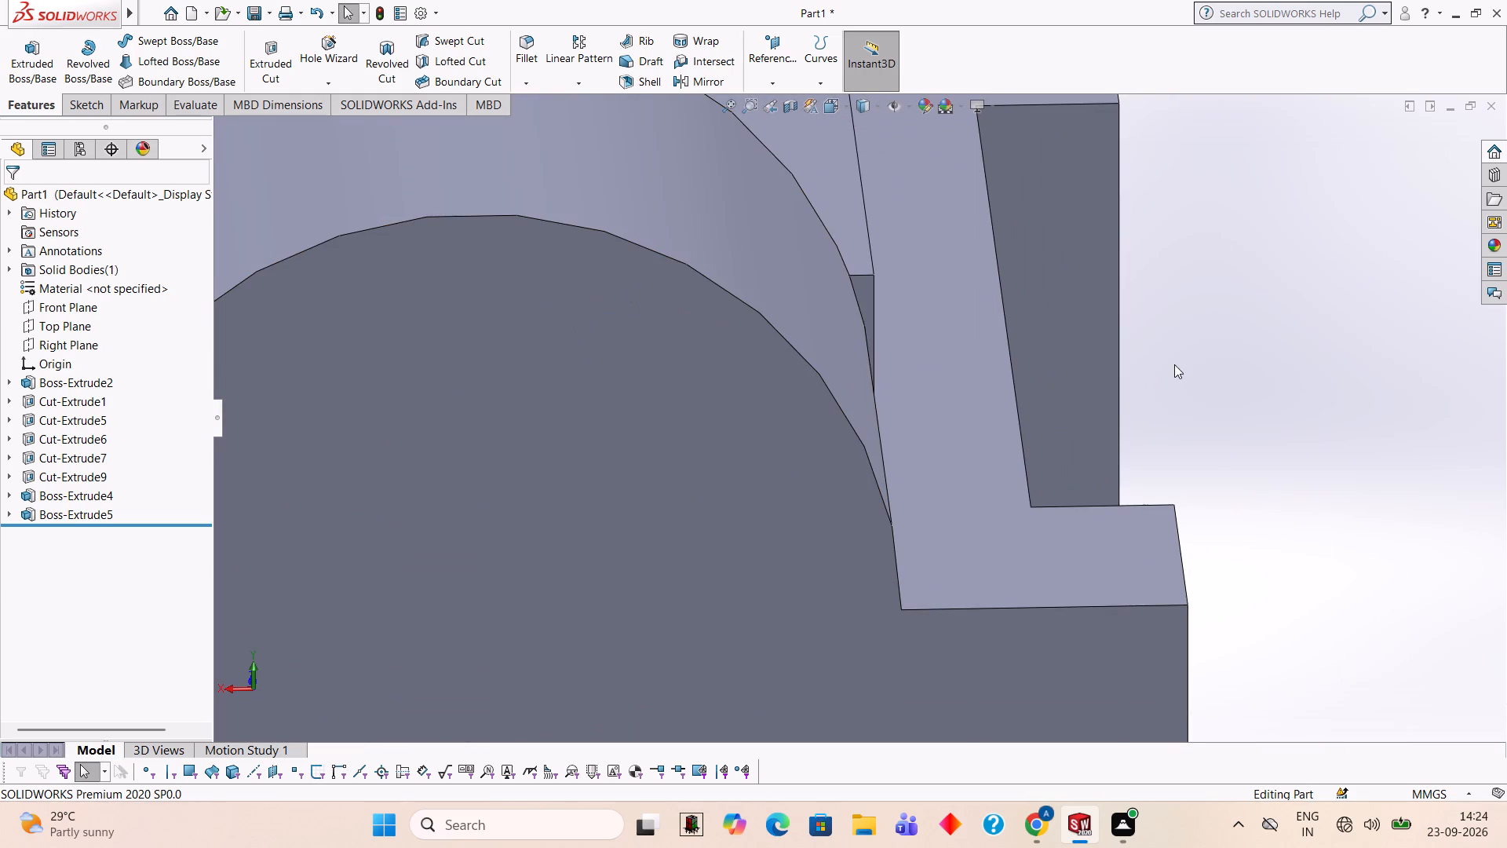
pyautogui.scroll(-1, 1202, 316)
pyautogui.moveTo(1202, 316); pyautogui.dragTo(1178, 303, button='middle')
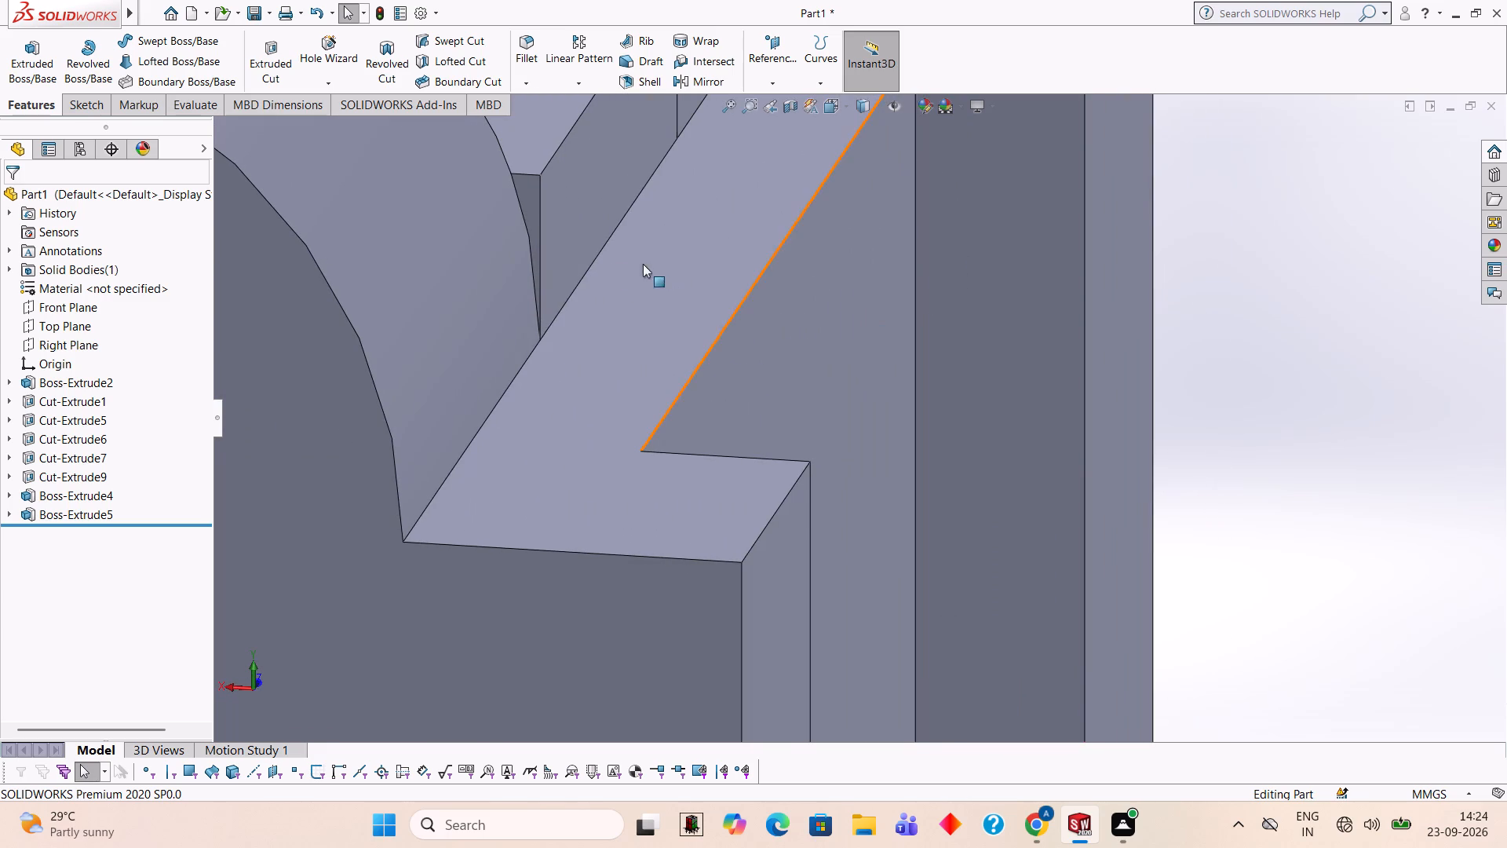
pyautogui.scroll(-1, 588, 272)
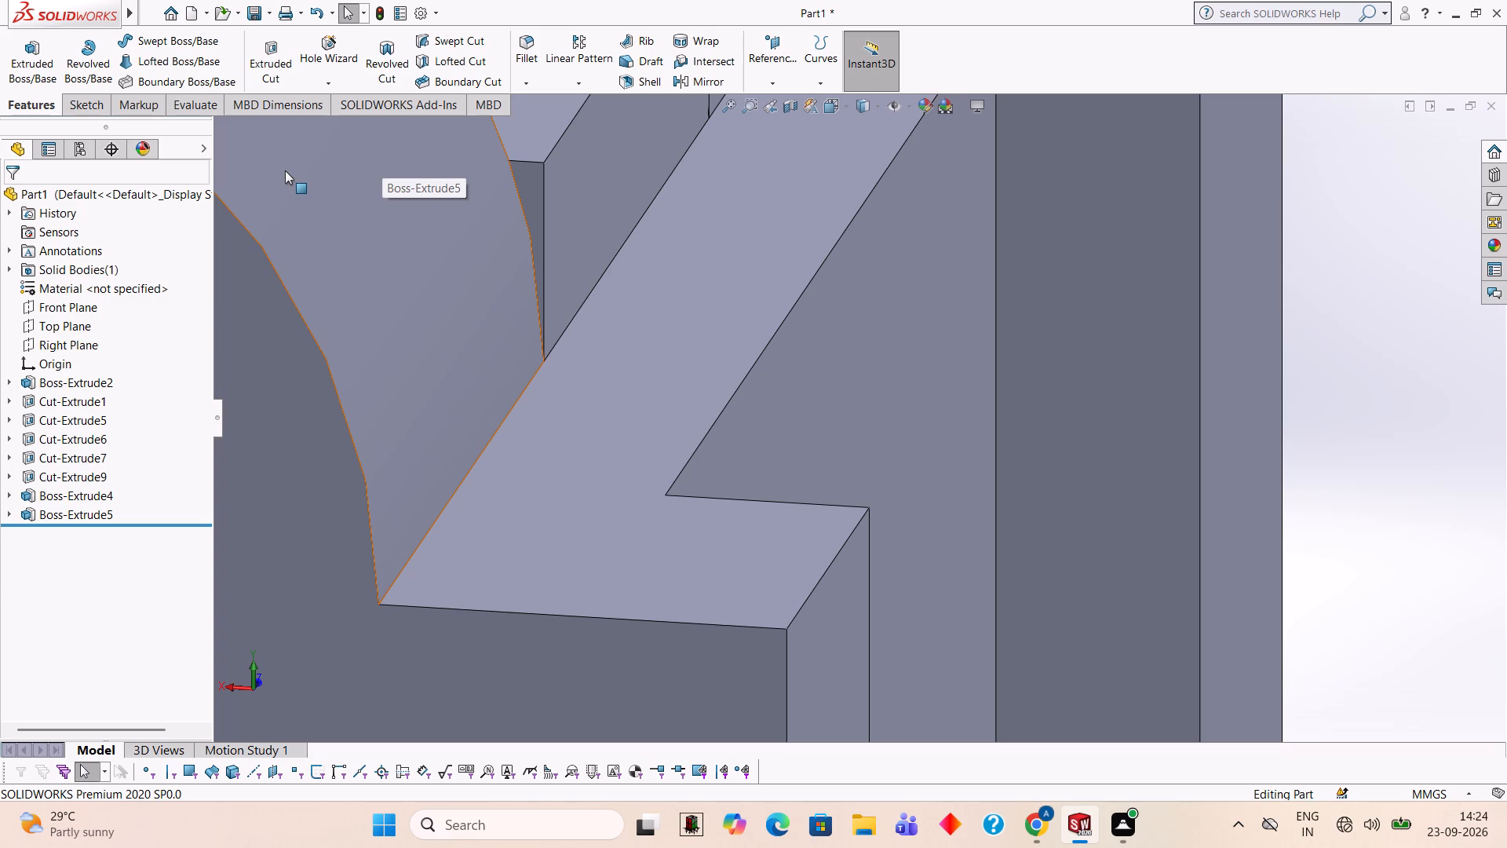
# Examine the whole bracket, including both rounded tops, the pad between them, the side recess and the base arch.
pyautogui.scroll(6, 793, 305)
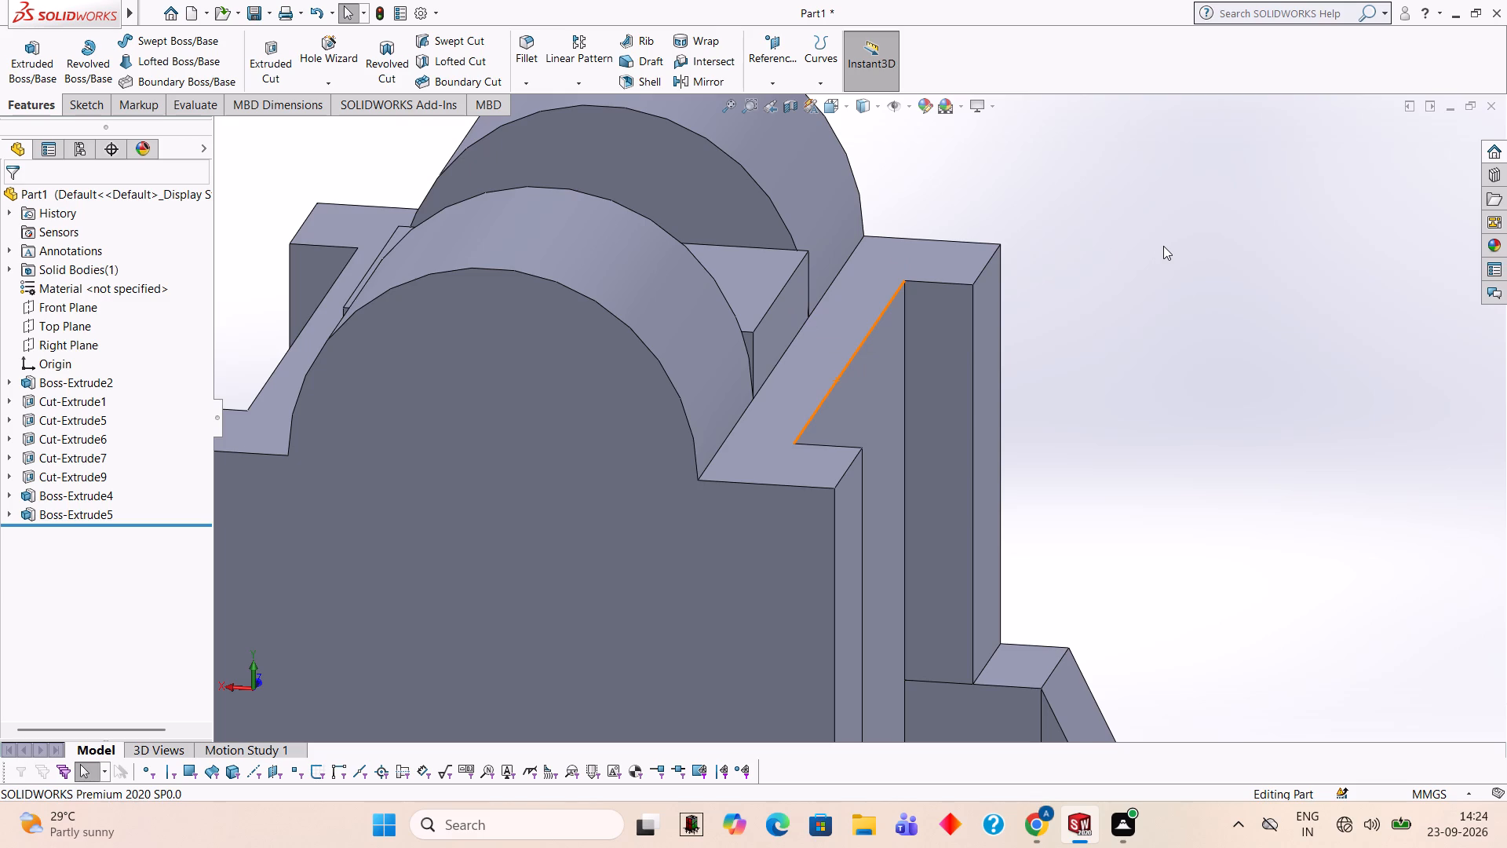
pyautogui.scroll(2, 1143, 208)
pyautogui.scroll(-1, 1103, 244)
pyautogui.moveTo(1112, 249); pyautogui.dragTo(1122, 254, button='middle')
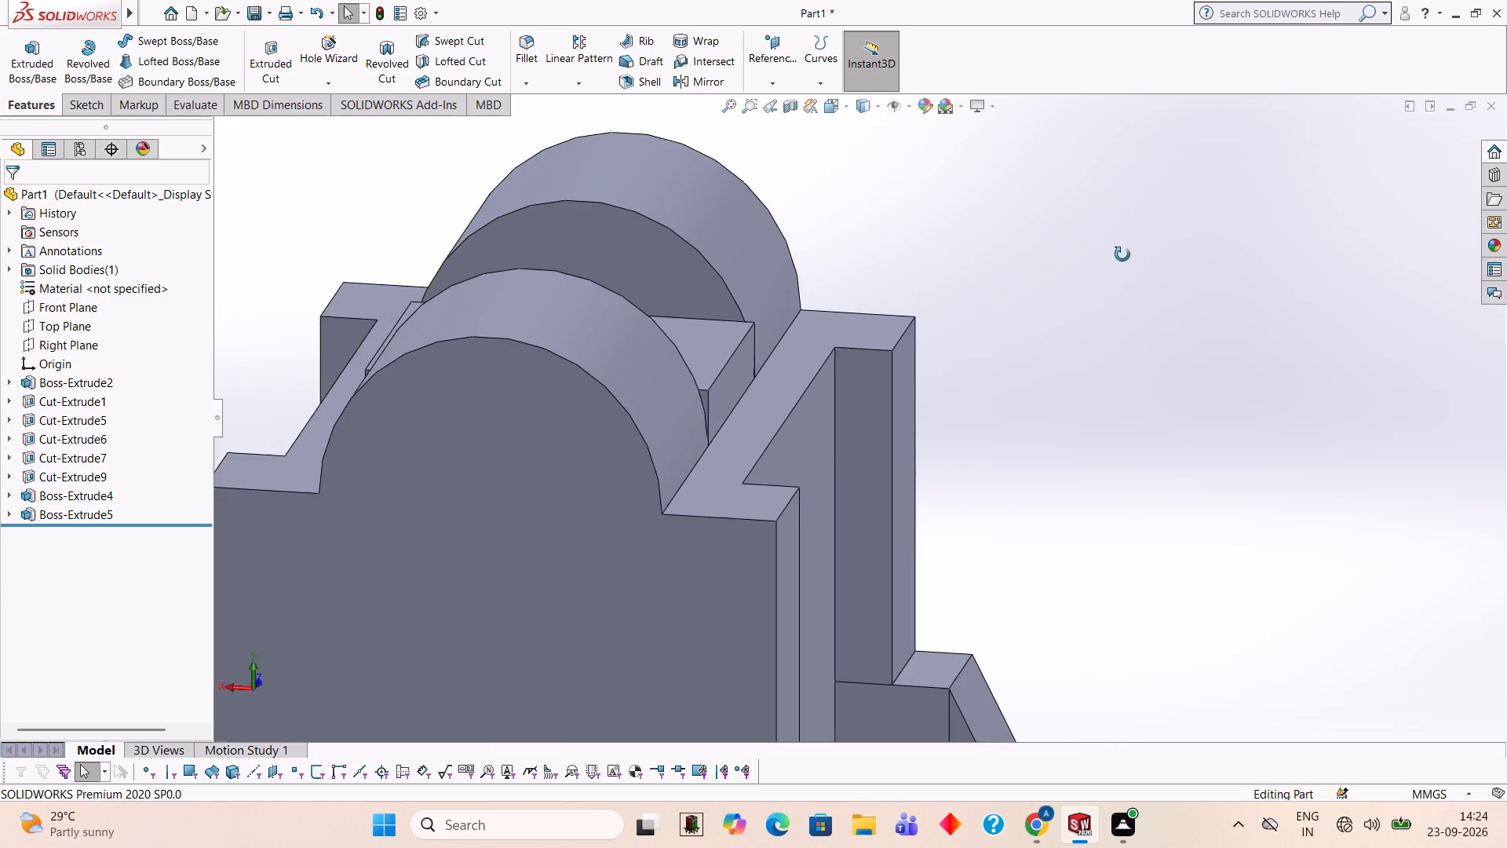
pyautogui.moveTo(1122, 254); pyautogui.dragTo(1186, 288, button='middle')
pyautogui.scroll(3, 1176, 284)
pyautogui.moveTo(1075, 299); pyautogui.dragTo(1083, 303, button='middle')
pyautogui.scroll(1, 1083, 303)
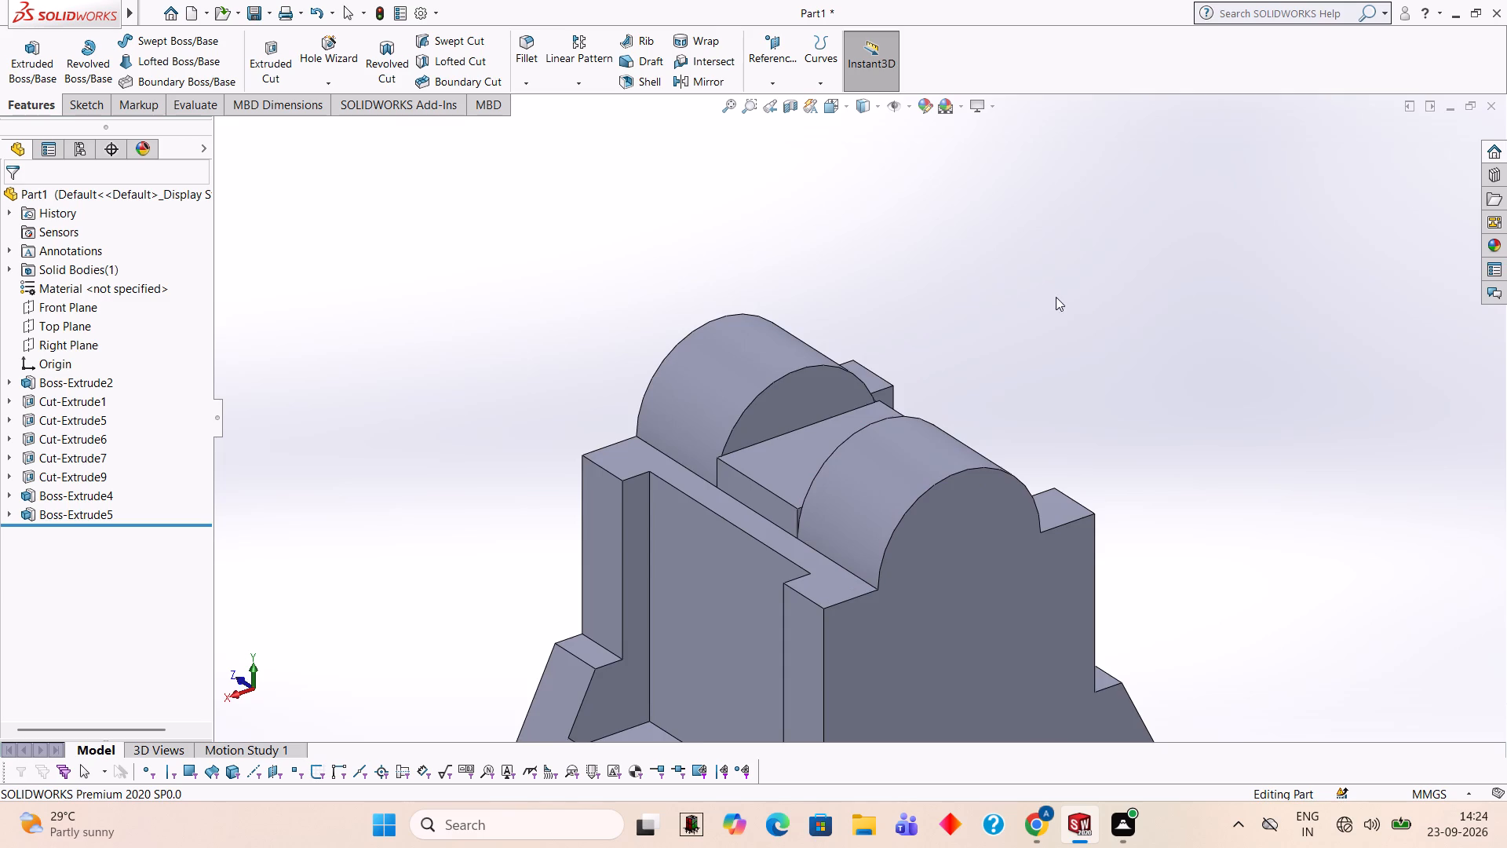
pyautogui.moveTo(1071, 303); pyautogui.dragTo(1104, 251, button='middle')
pyautogui.scroll(2, 1016, 283)
pyautogui.scroll(1, 946, 318)
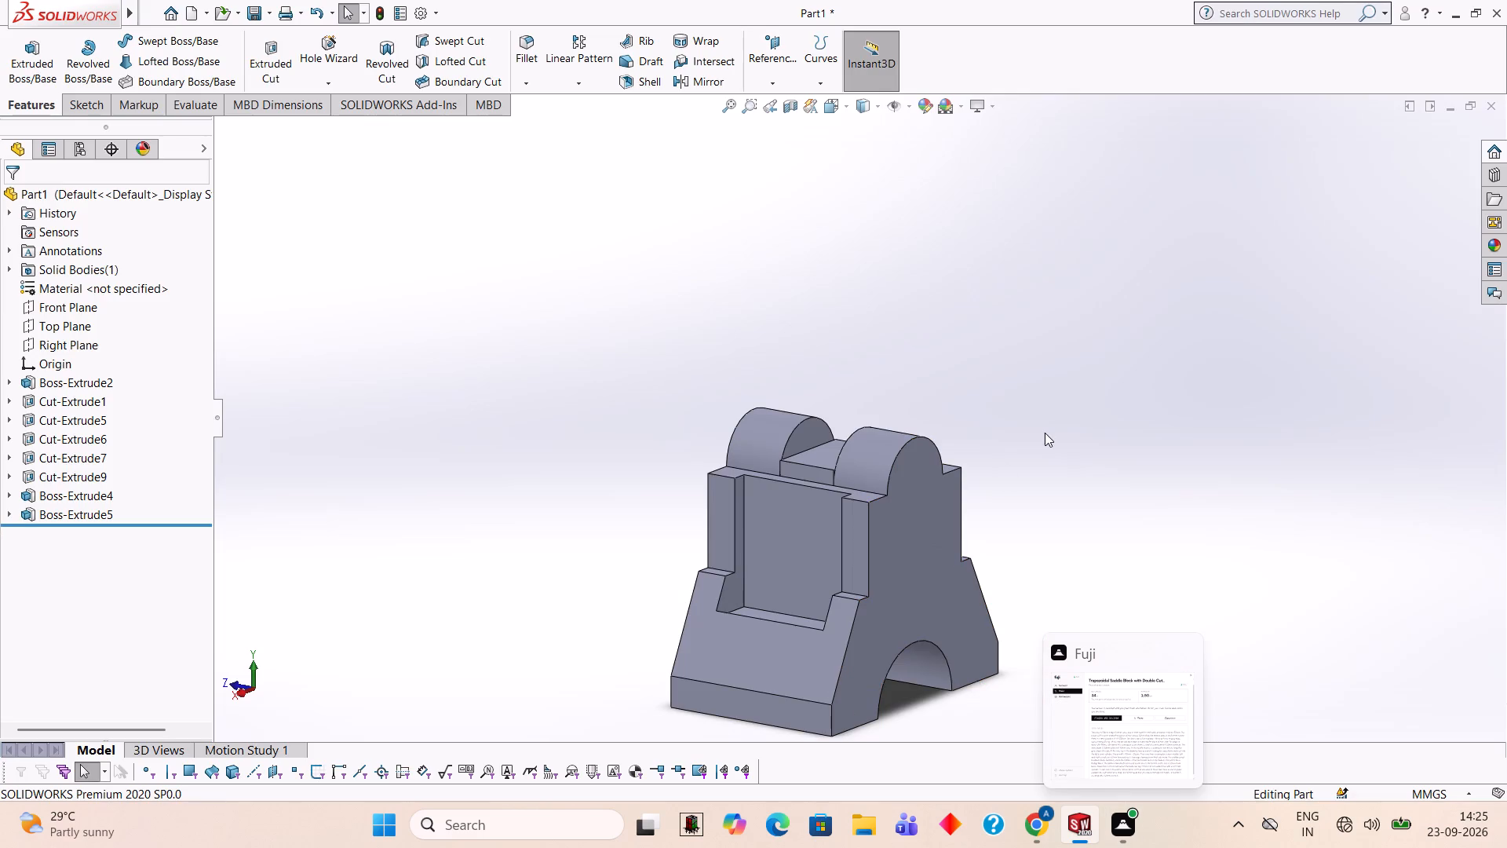
pyautogui.scroll(-2, 759, 726)
pyautogui.scroll(2, 763, 716)
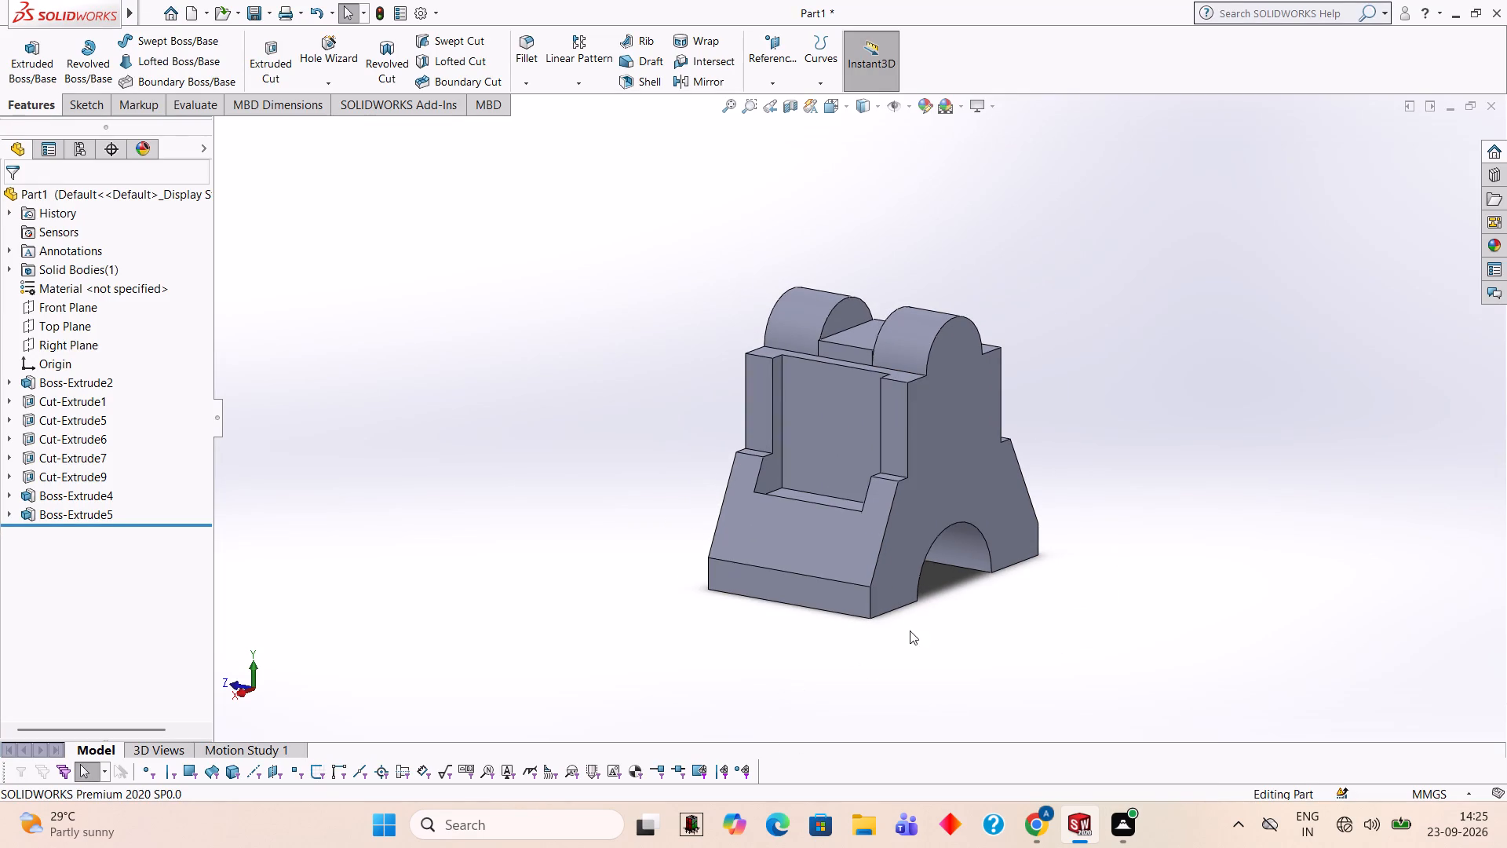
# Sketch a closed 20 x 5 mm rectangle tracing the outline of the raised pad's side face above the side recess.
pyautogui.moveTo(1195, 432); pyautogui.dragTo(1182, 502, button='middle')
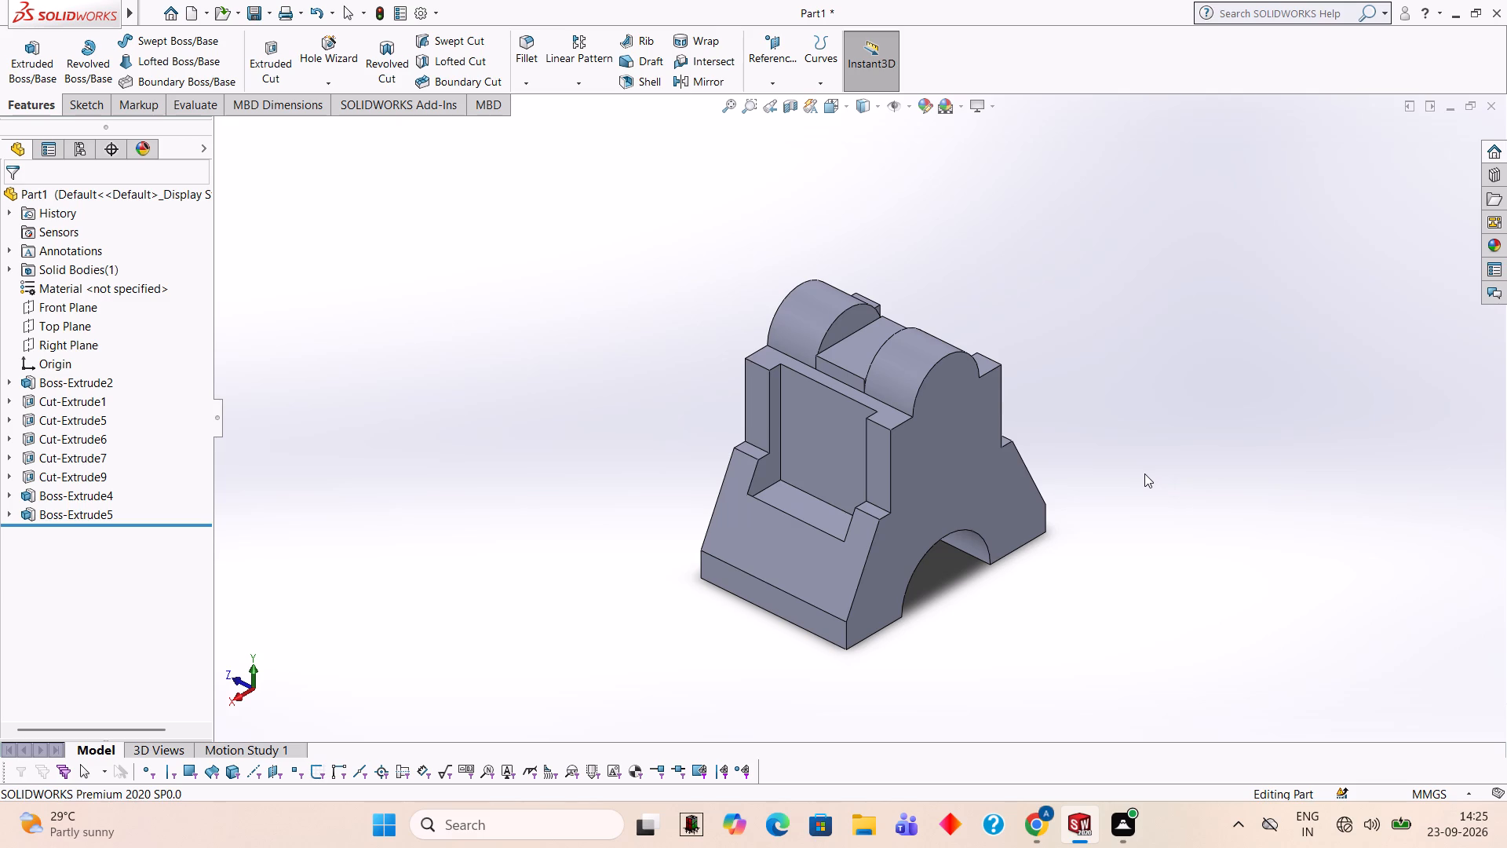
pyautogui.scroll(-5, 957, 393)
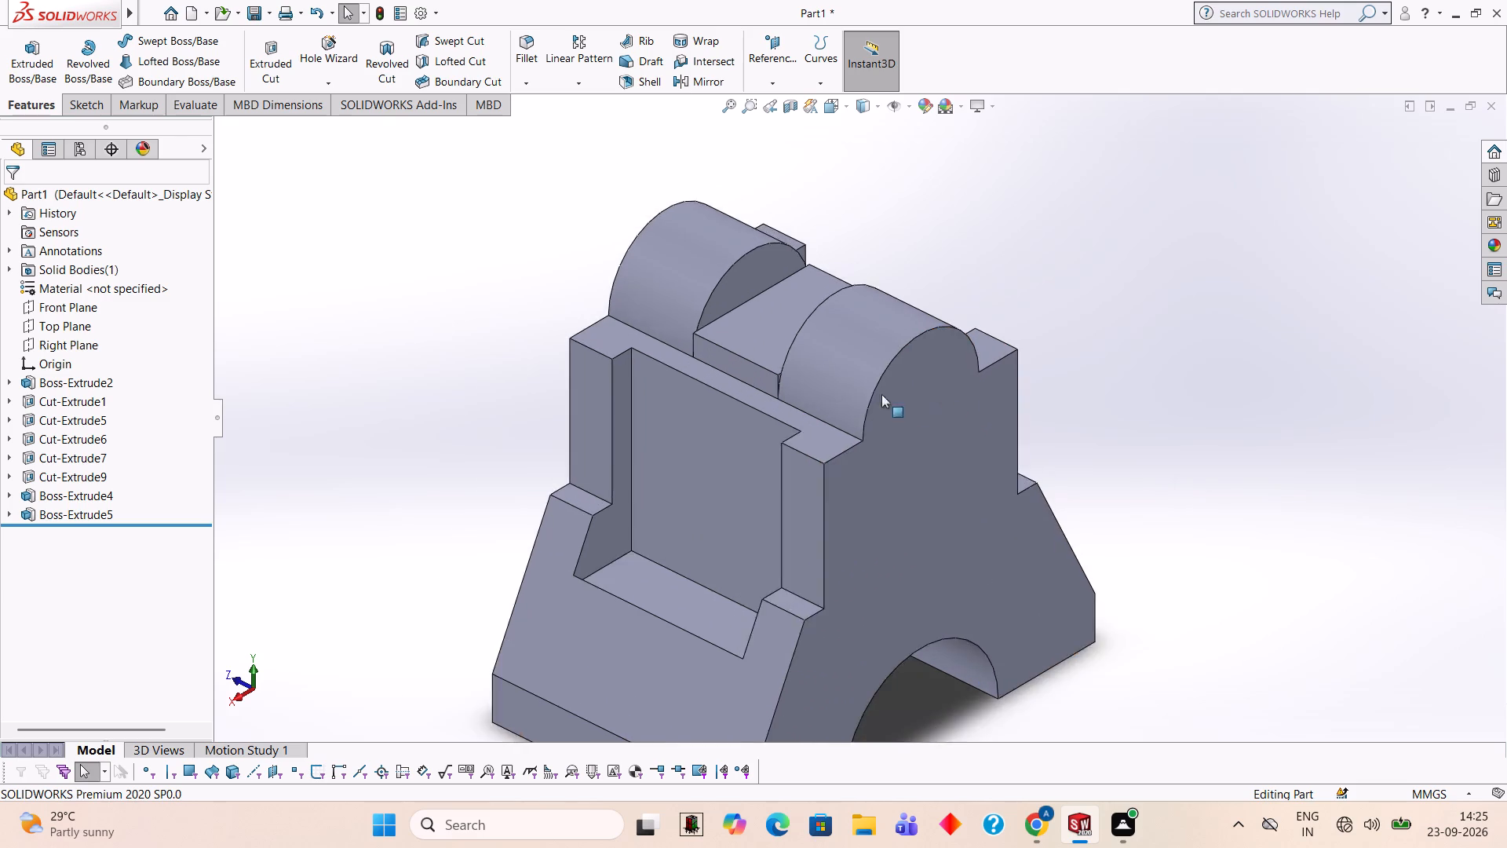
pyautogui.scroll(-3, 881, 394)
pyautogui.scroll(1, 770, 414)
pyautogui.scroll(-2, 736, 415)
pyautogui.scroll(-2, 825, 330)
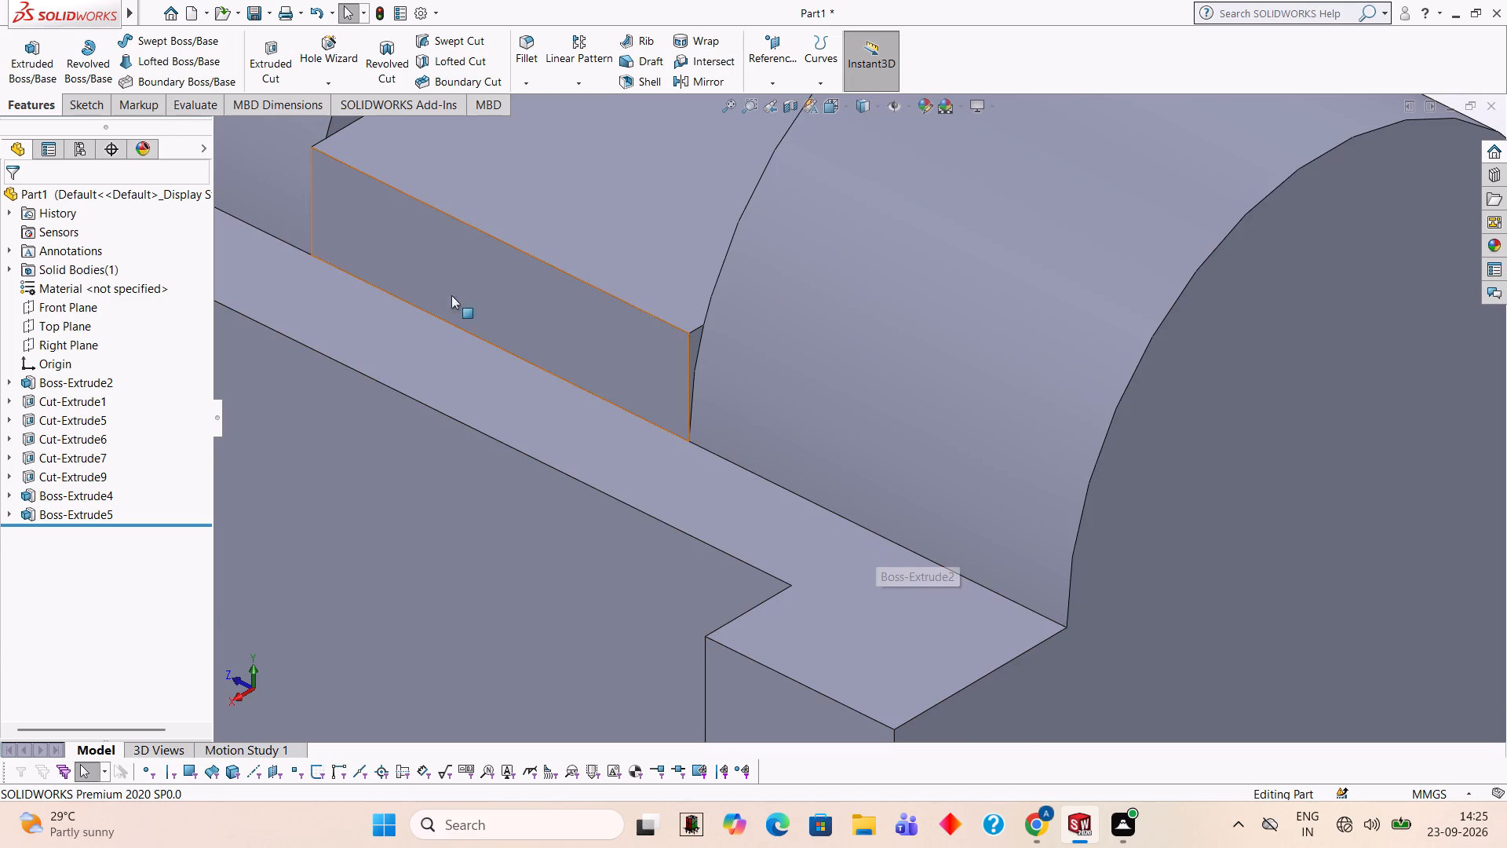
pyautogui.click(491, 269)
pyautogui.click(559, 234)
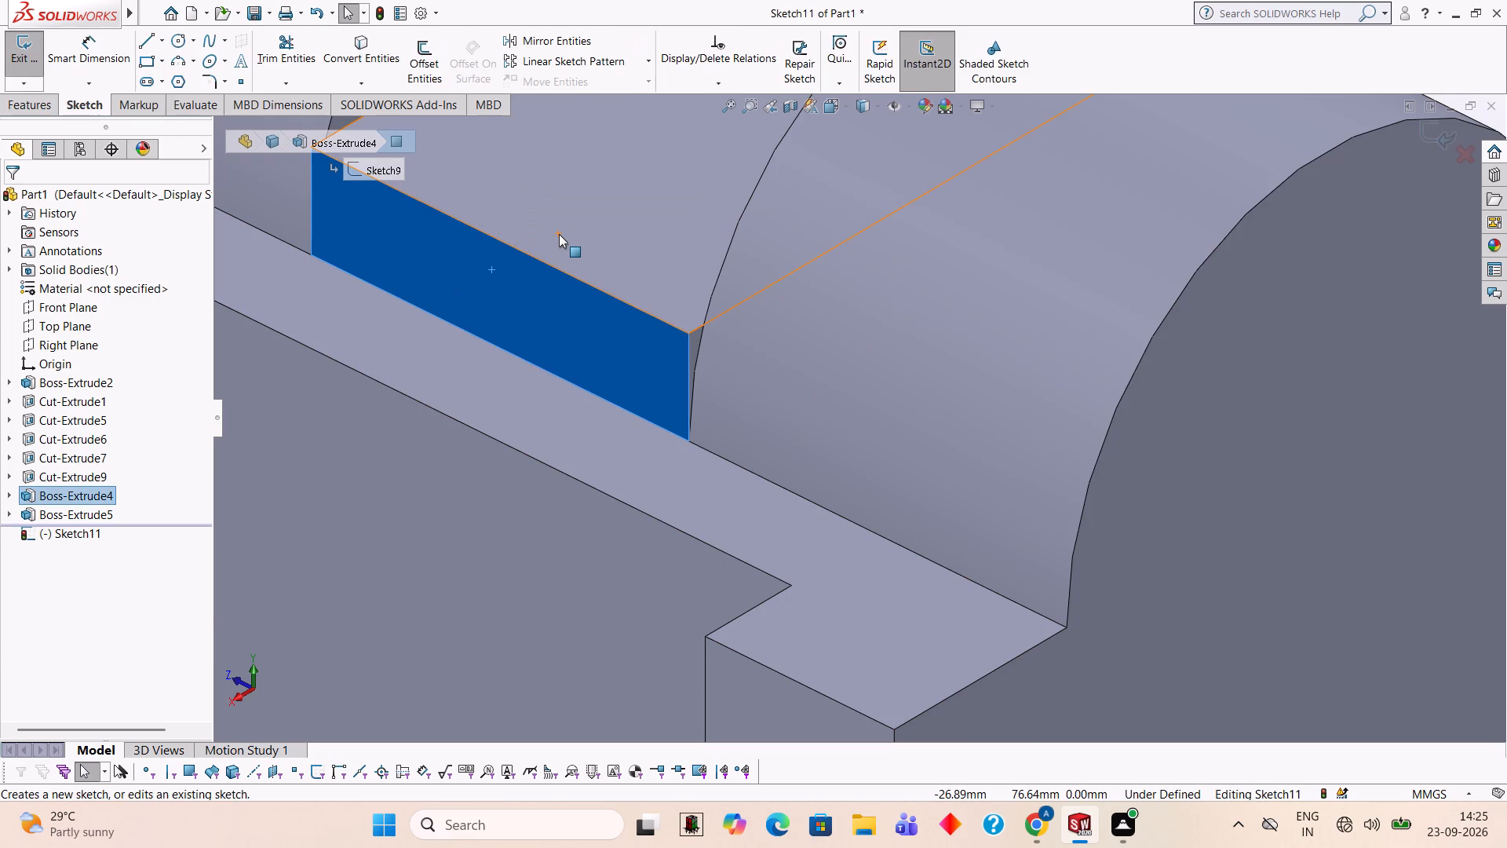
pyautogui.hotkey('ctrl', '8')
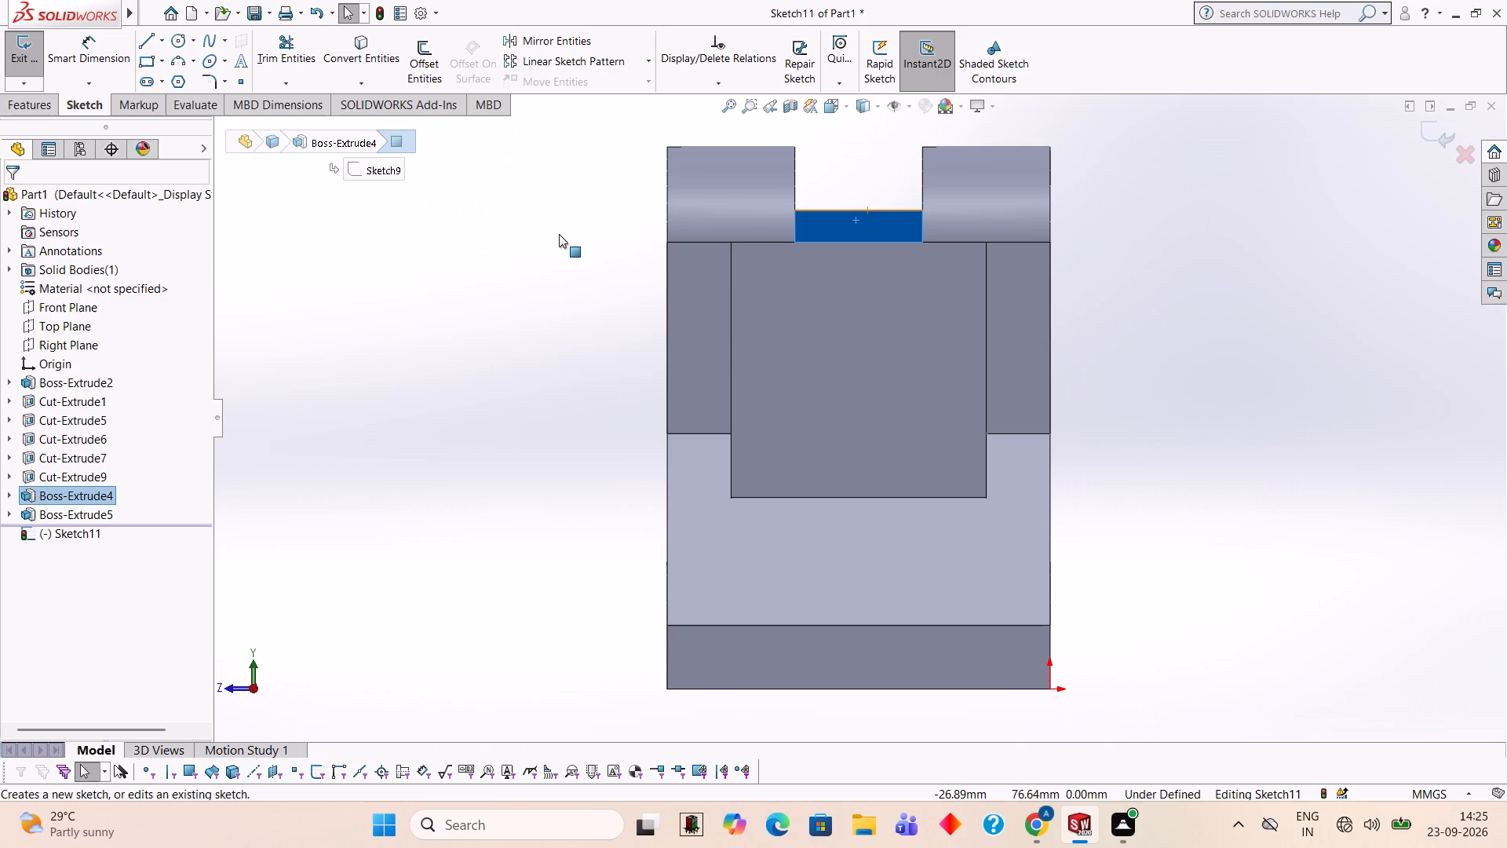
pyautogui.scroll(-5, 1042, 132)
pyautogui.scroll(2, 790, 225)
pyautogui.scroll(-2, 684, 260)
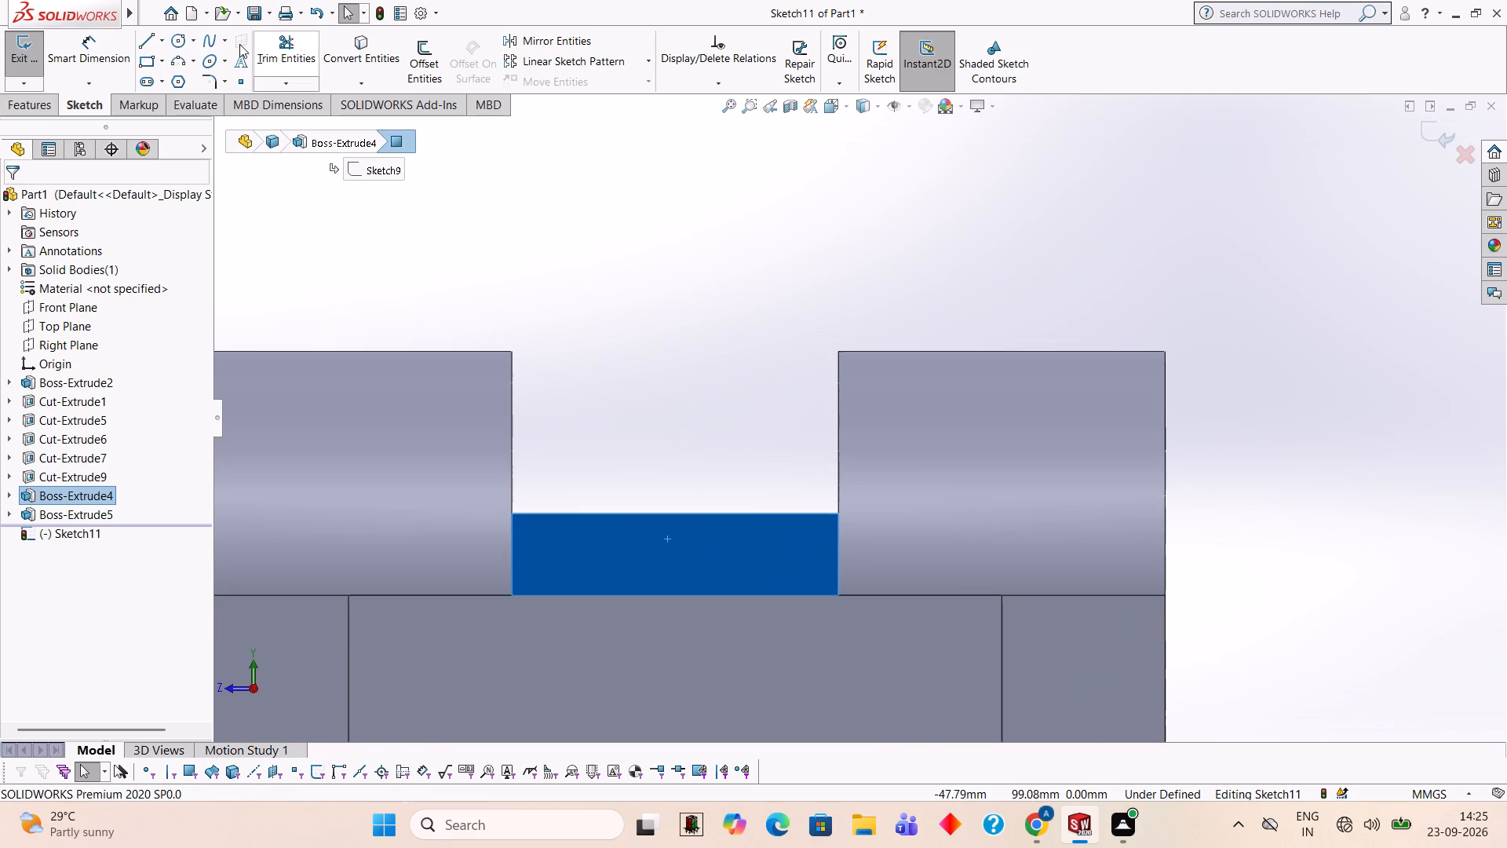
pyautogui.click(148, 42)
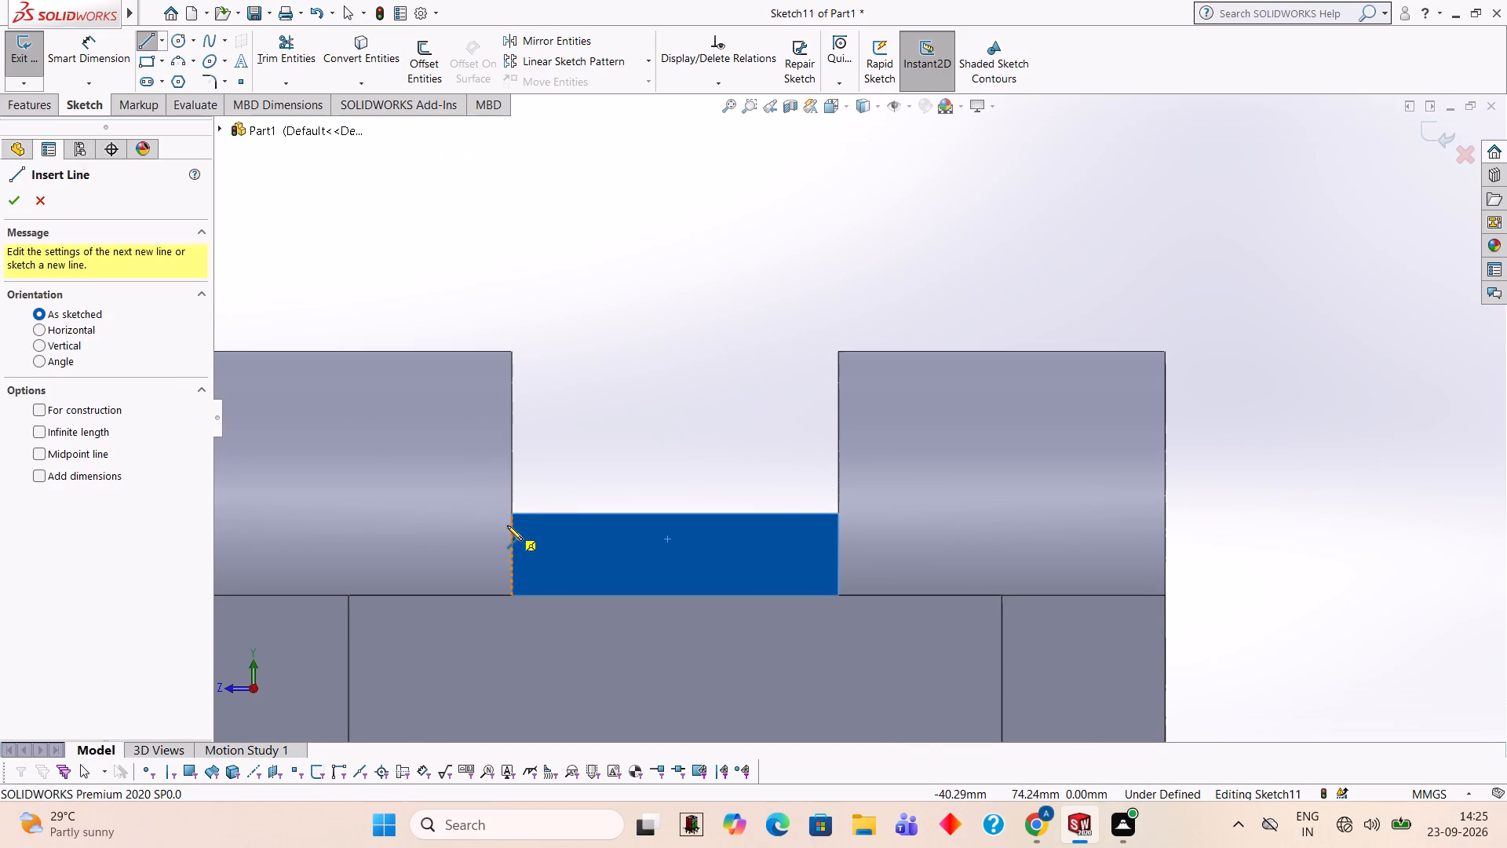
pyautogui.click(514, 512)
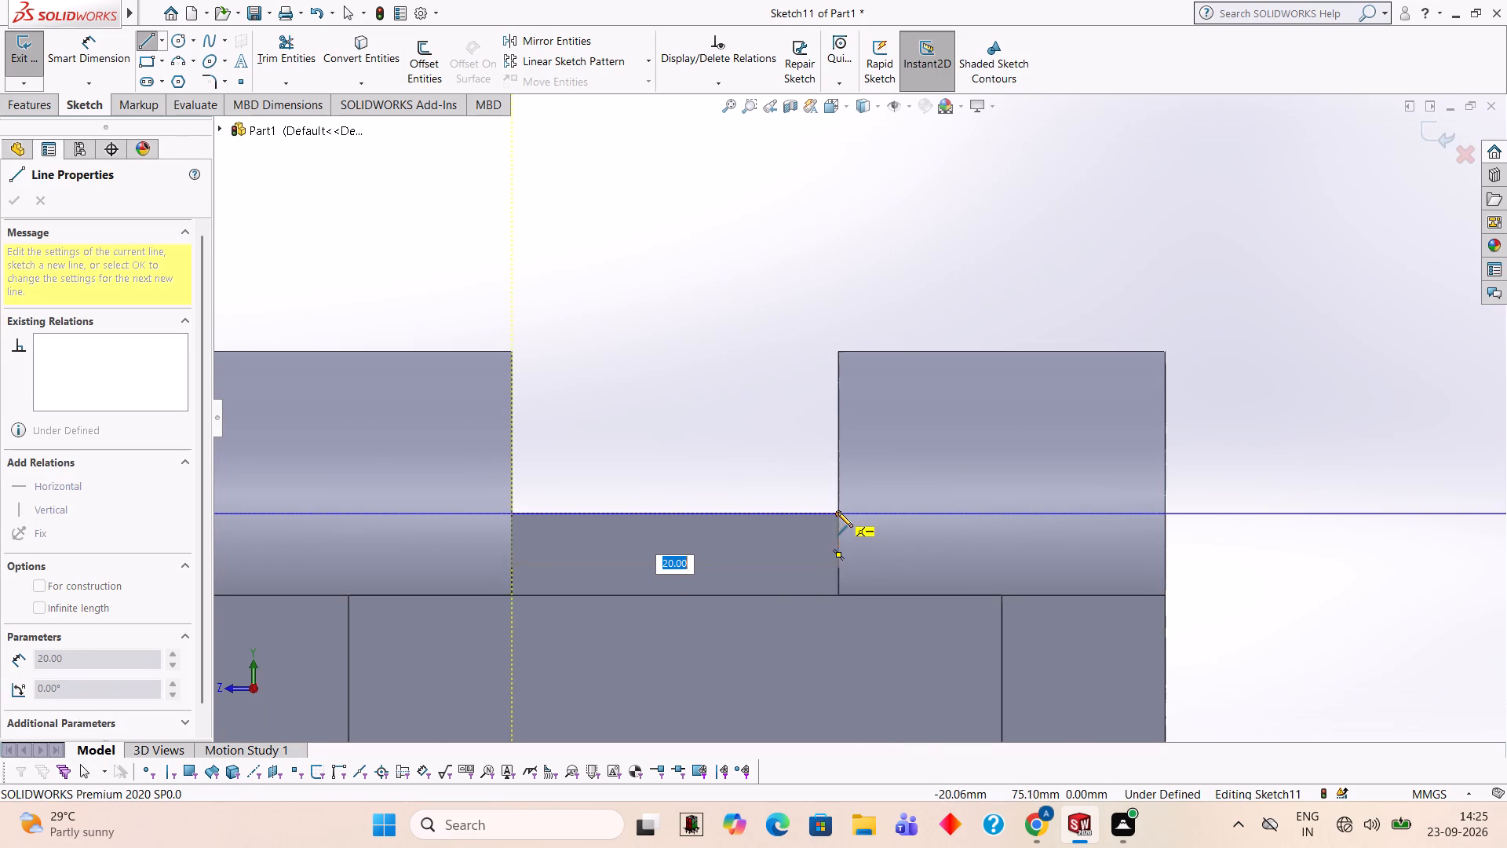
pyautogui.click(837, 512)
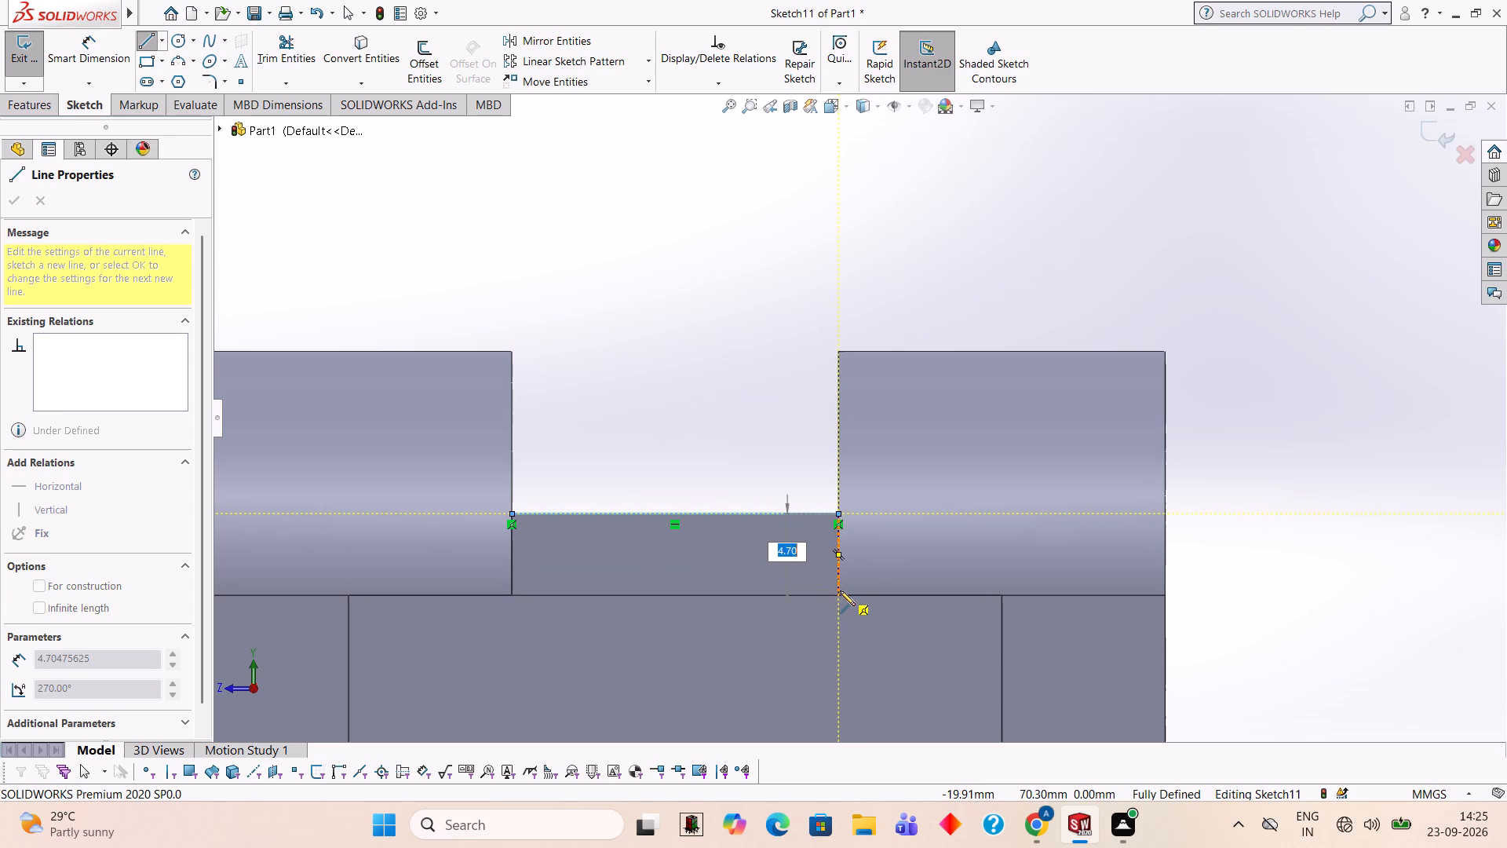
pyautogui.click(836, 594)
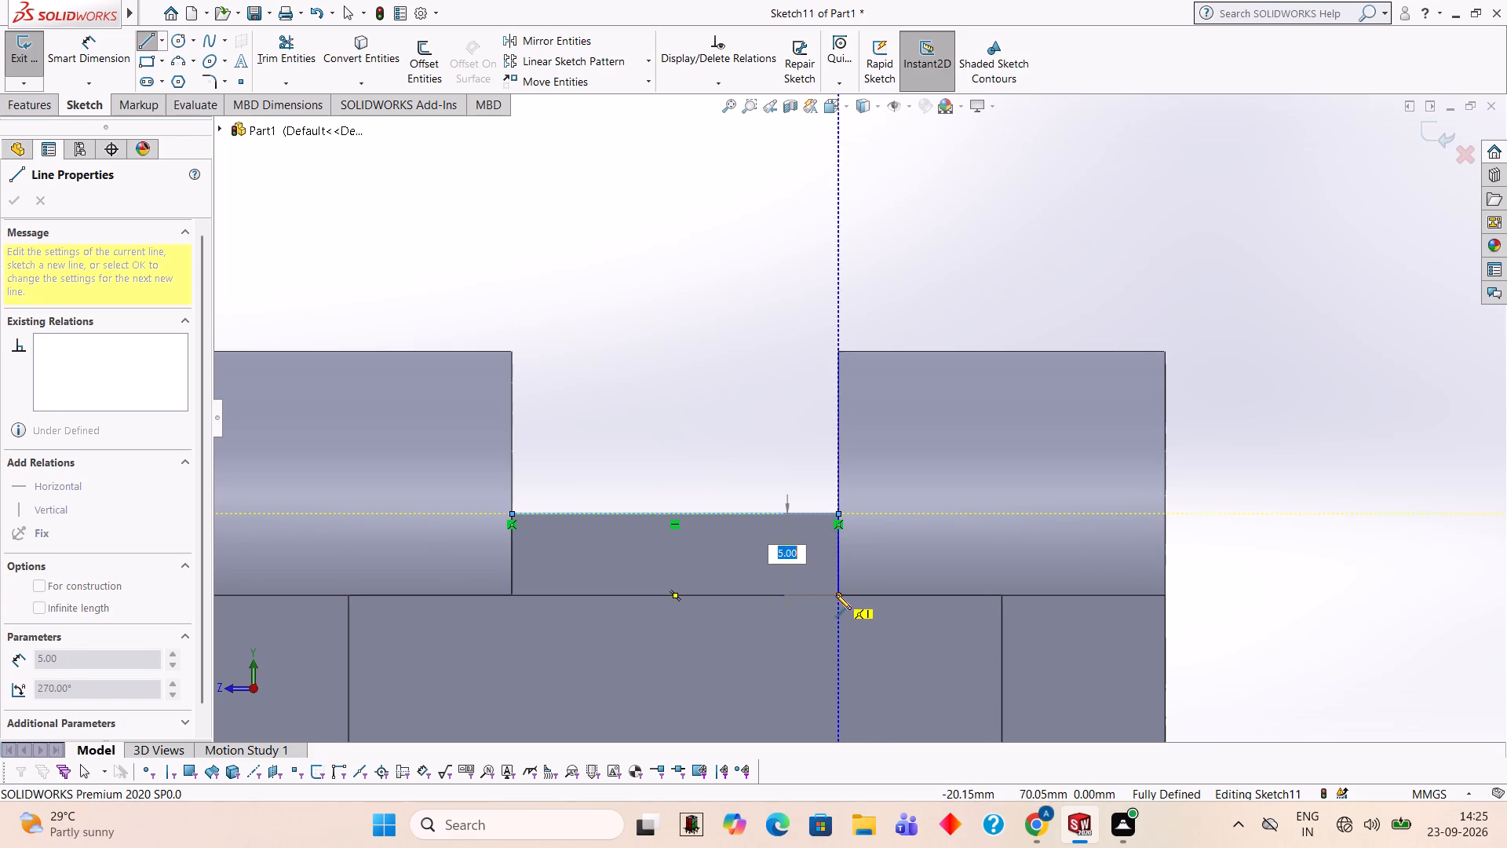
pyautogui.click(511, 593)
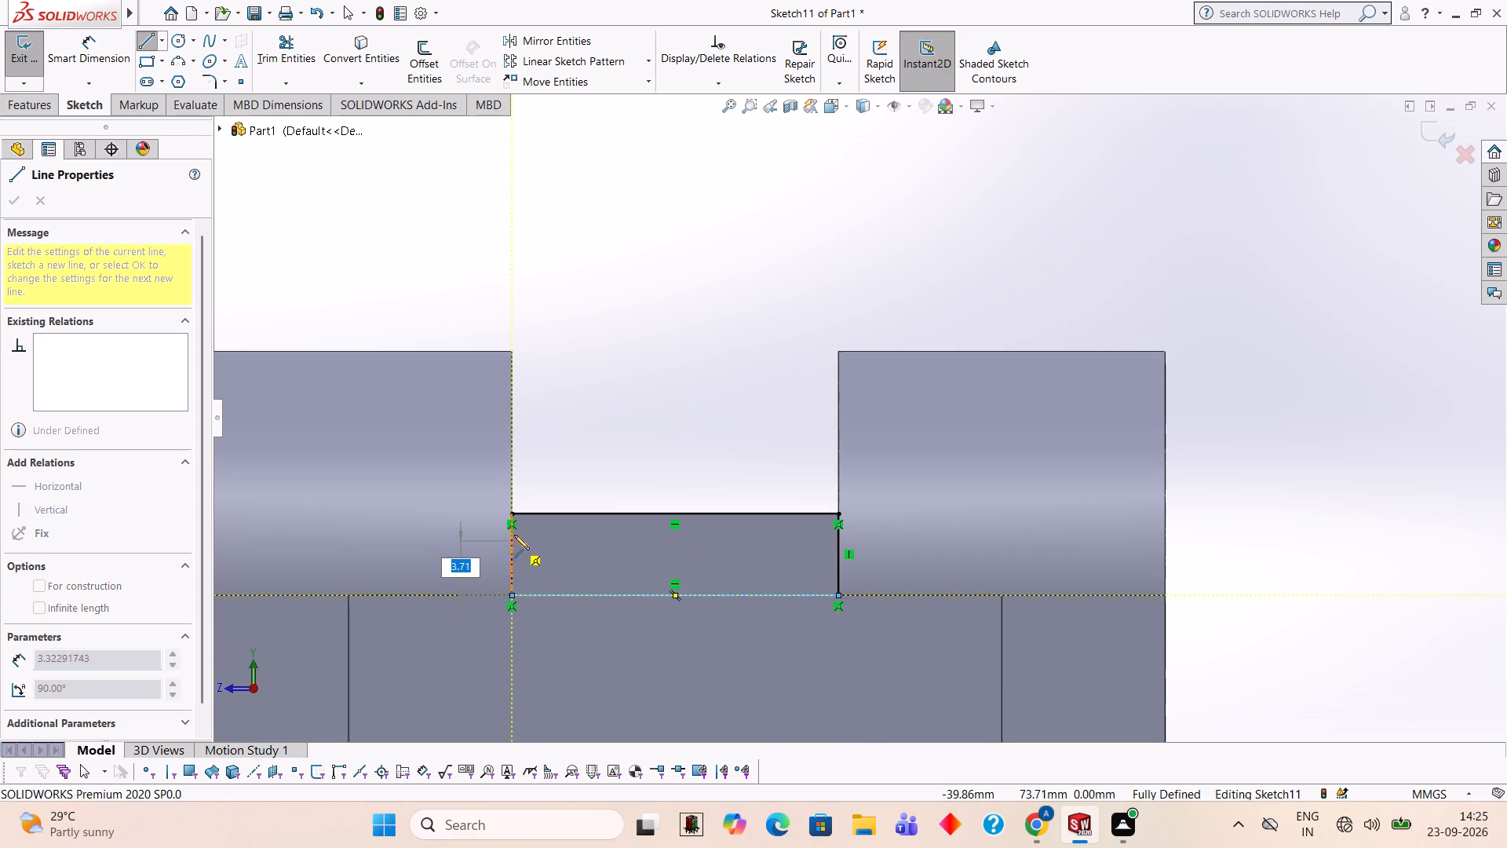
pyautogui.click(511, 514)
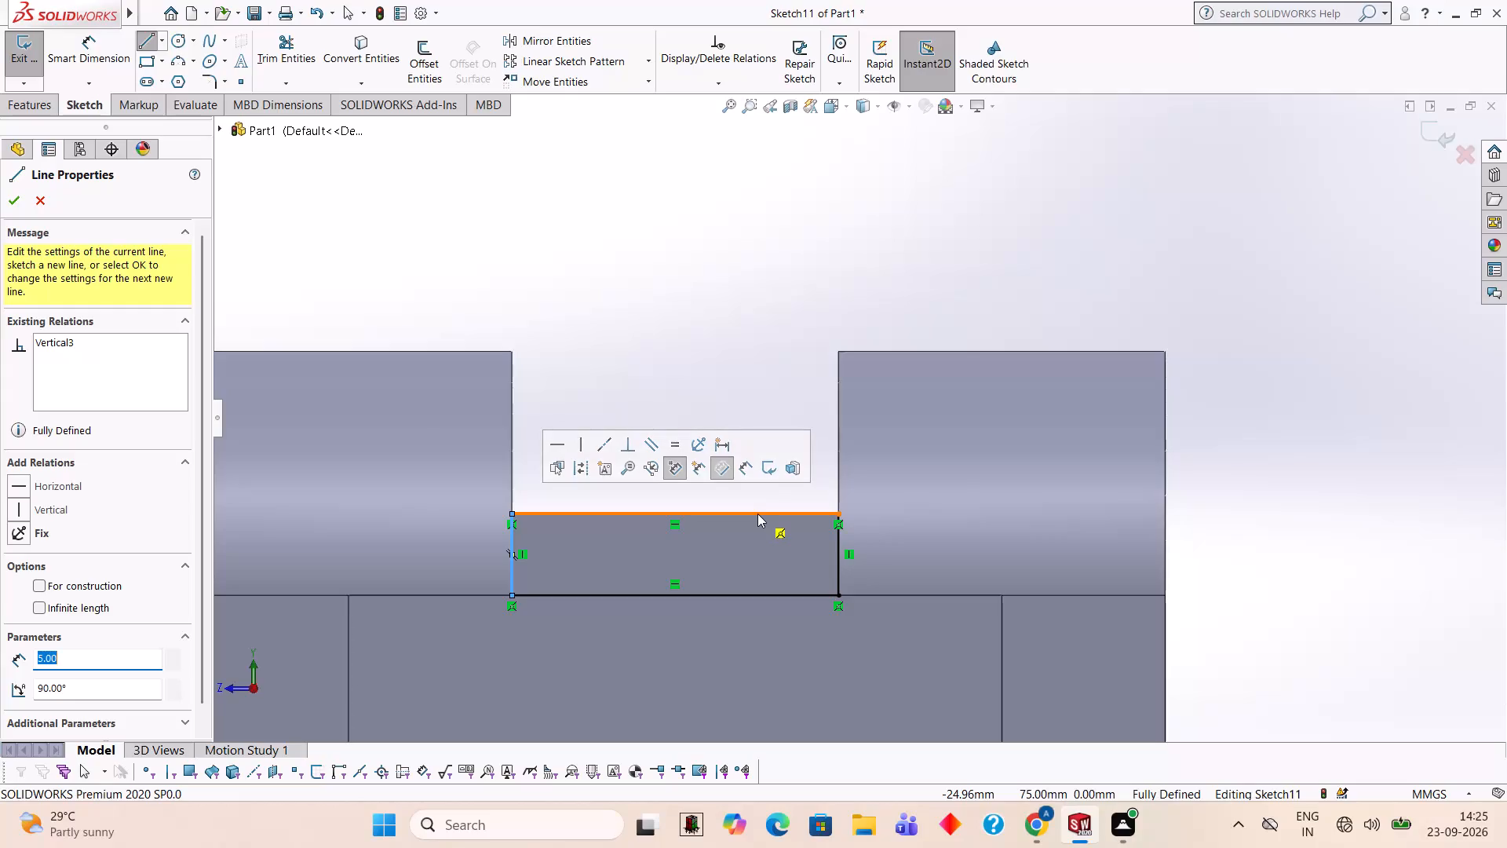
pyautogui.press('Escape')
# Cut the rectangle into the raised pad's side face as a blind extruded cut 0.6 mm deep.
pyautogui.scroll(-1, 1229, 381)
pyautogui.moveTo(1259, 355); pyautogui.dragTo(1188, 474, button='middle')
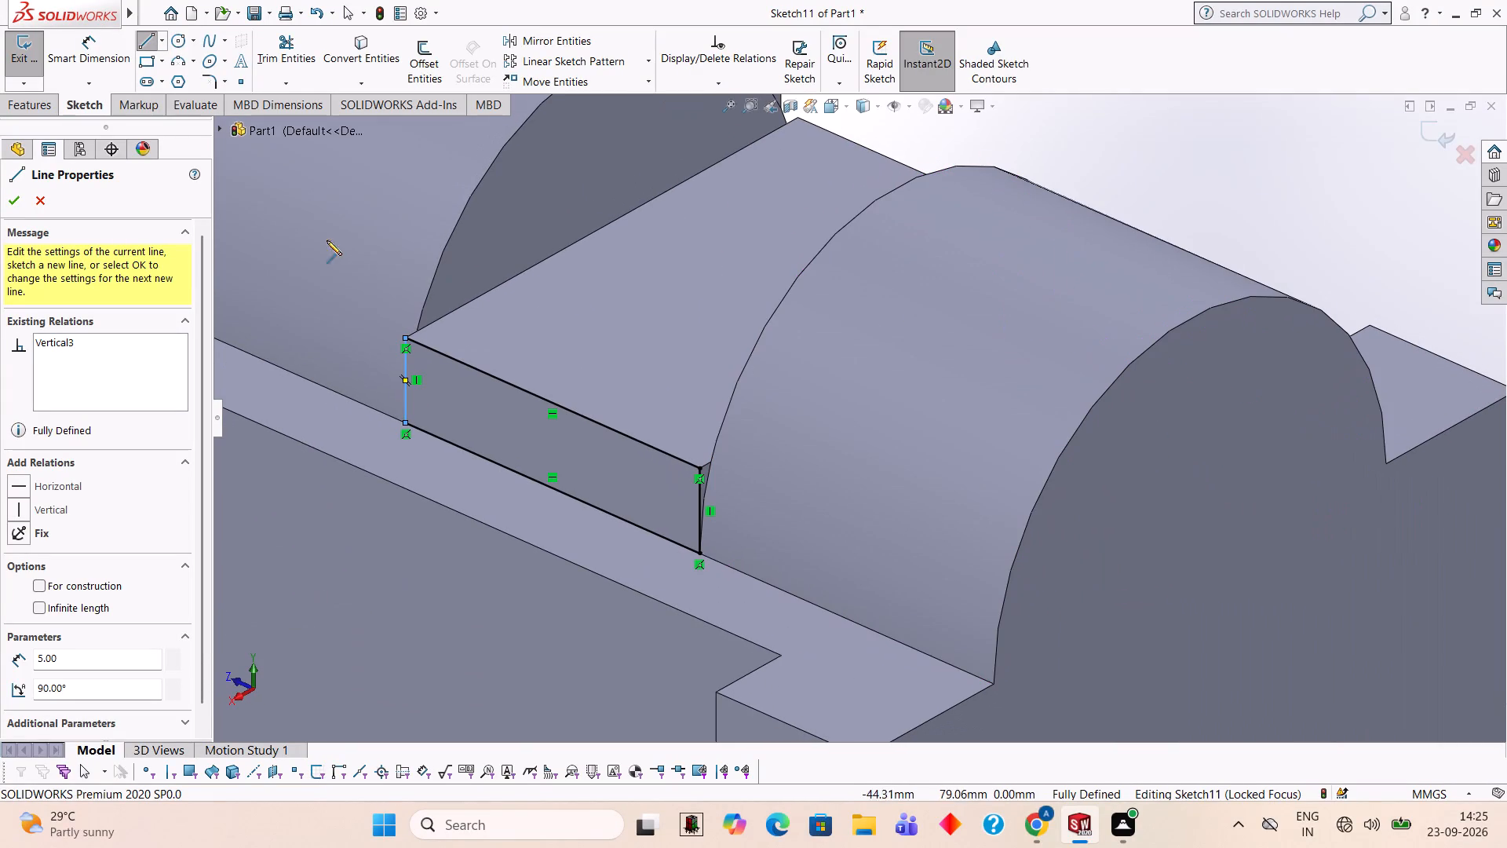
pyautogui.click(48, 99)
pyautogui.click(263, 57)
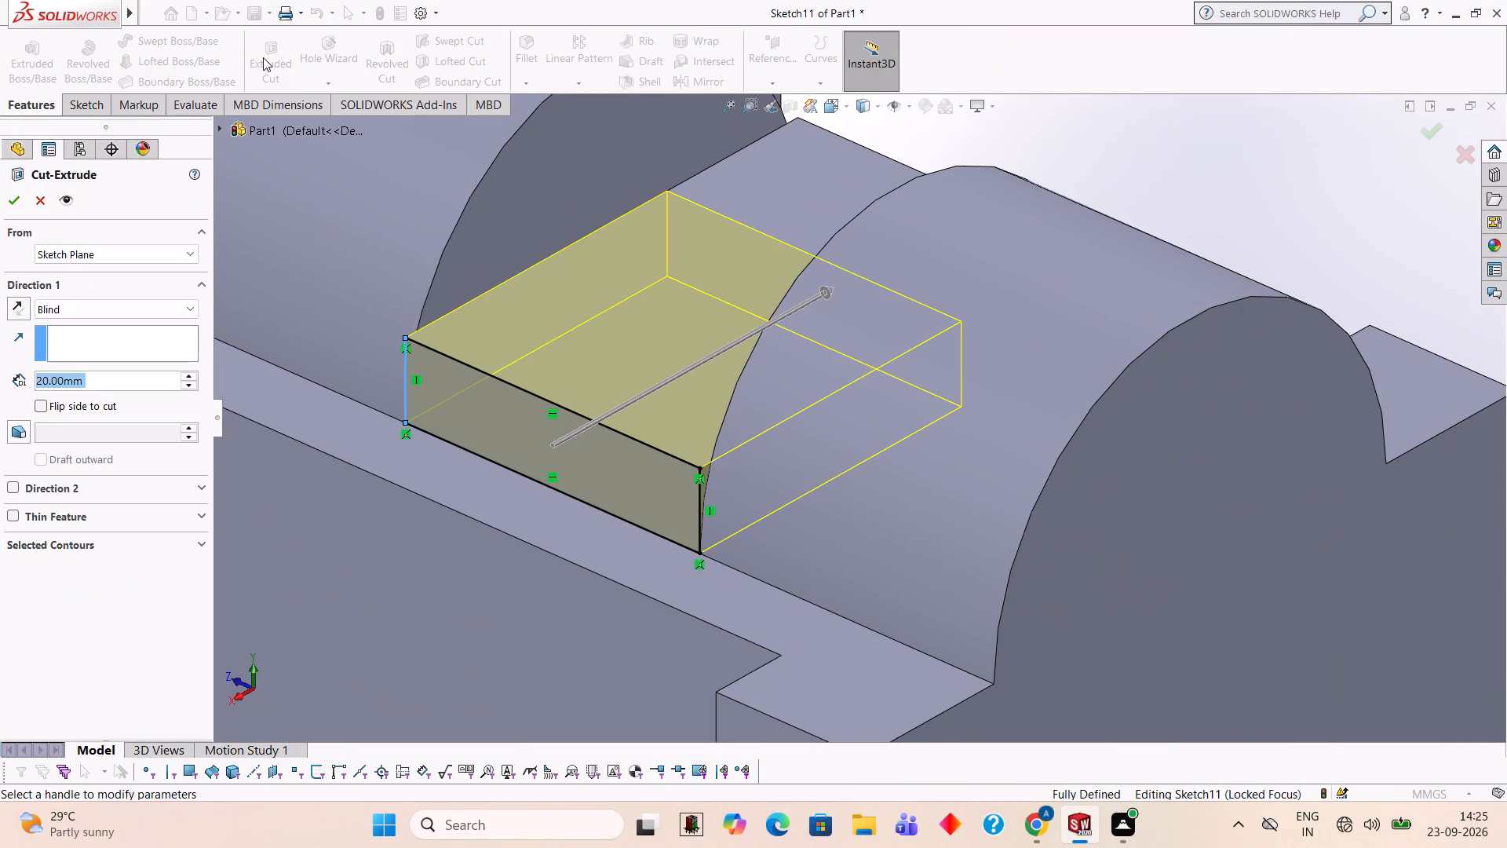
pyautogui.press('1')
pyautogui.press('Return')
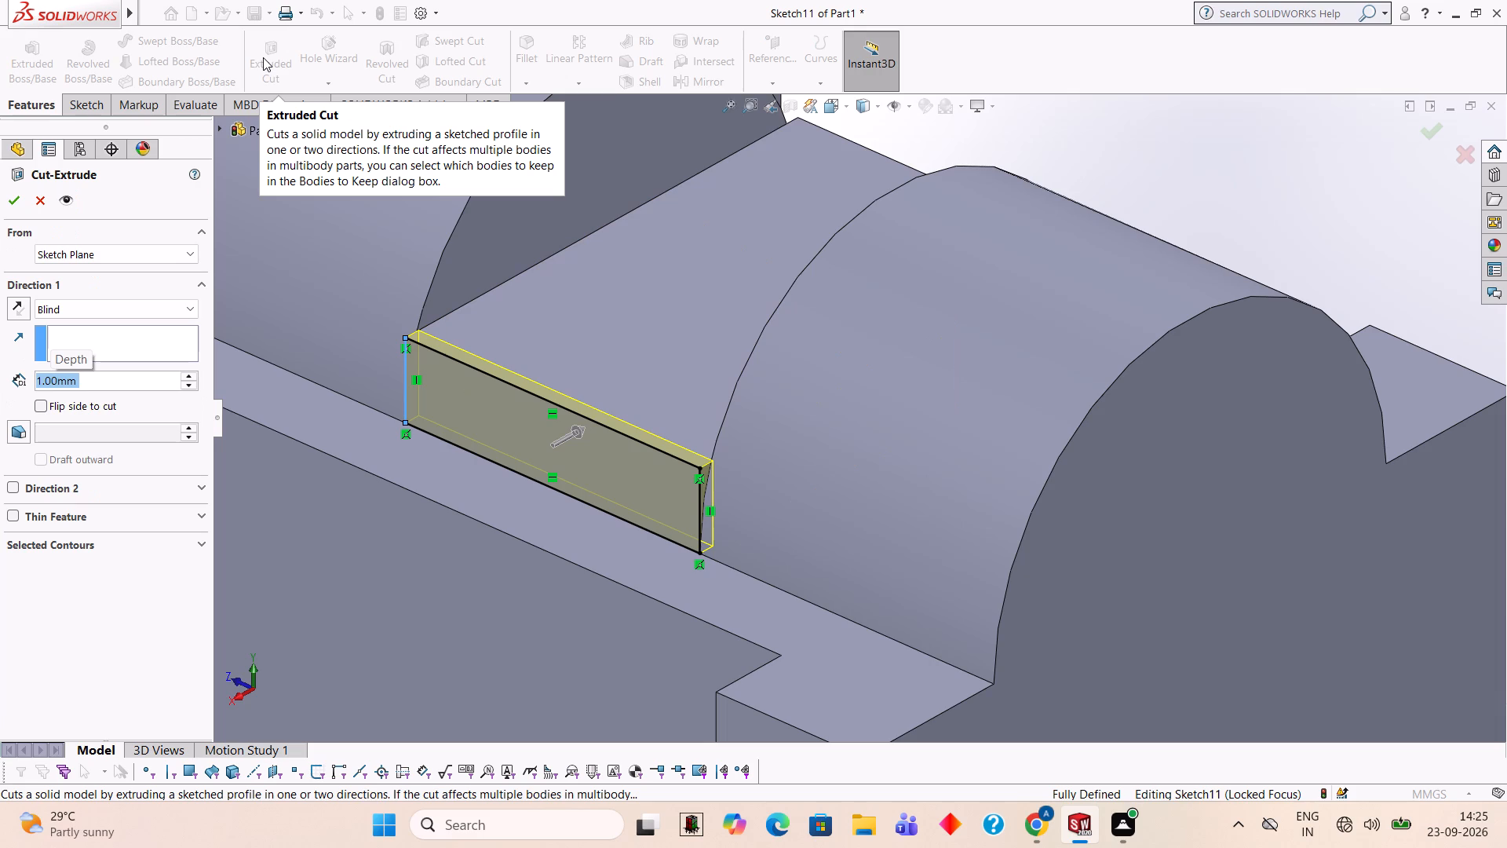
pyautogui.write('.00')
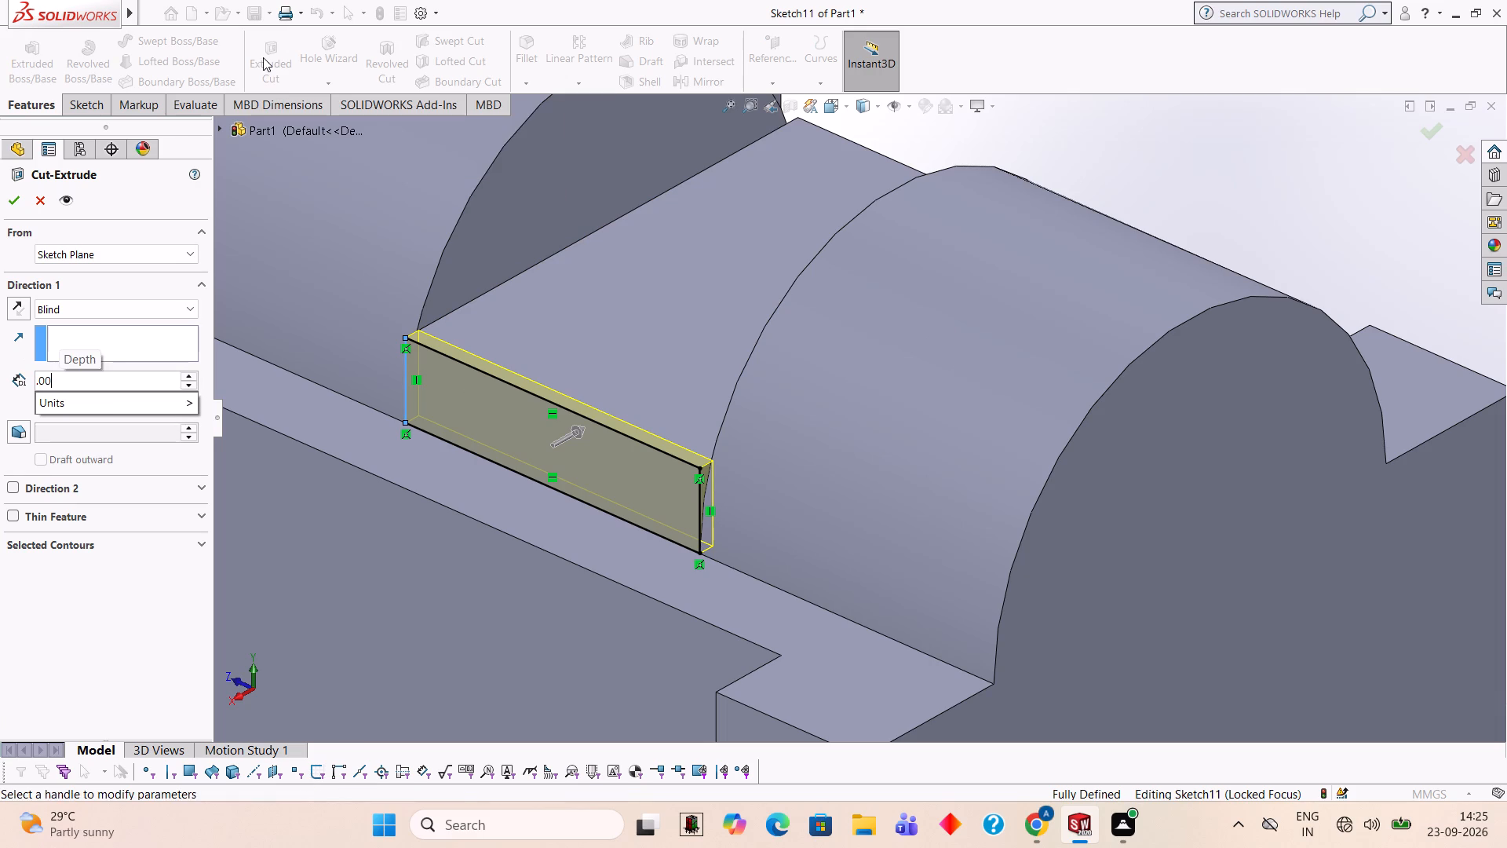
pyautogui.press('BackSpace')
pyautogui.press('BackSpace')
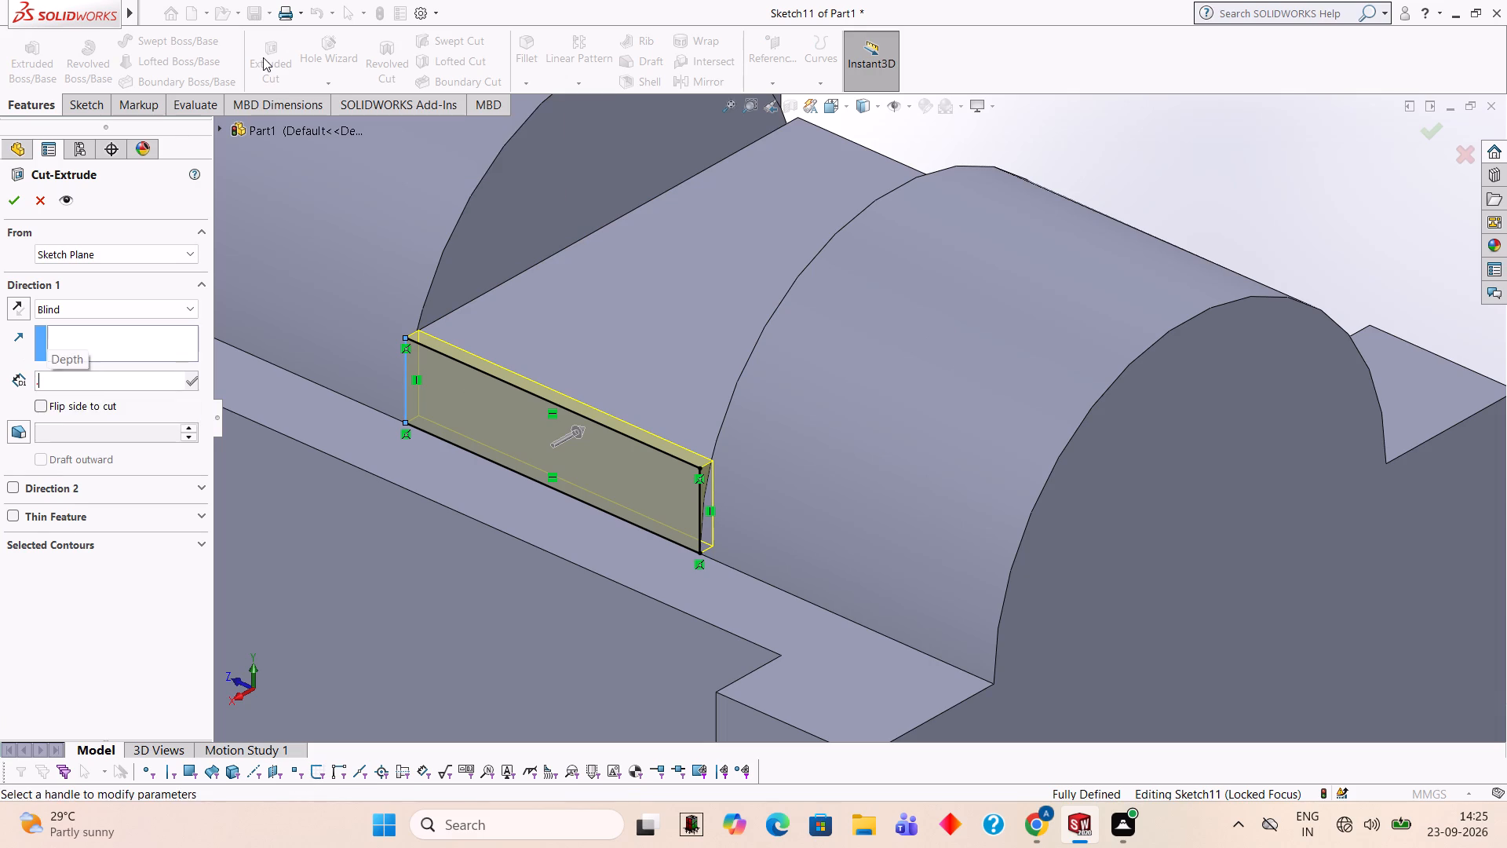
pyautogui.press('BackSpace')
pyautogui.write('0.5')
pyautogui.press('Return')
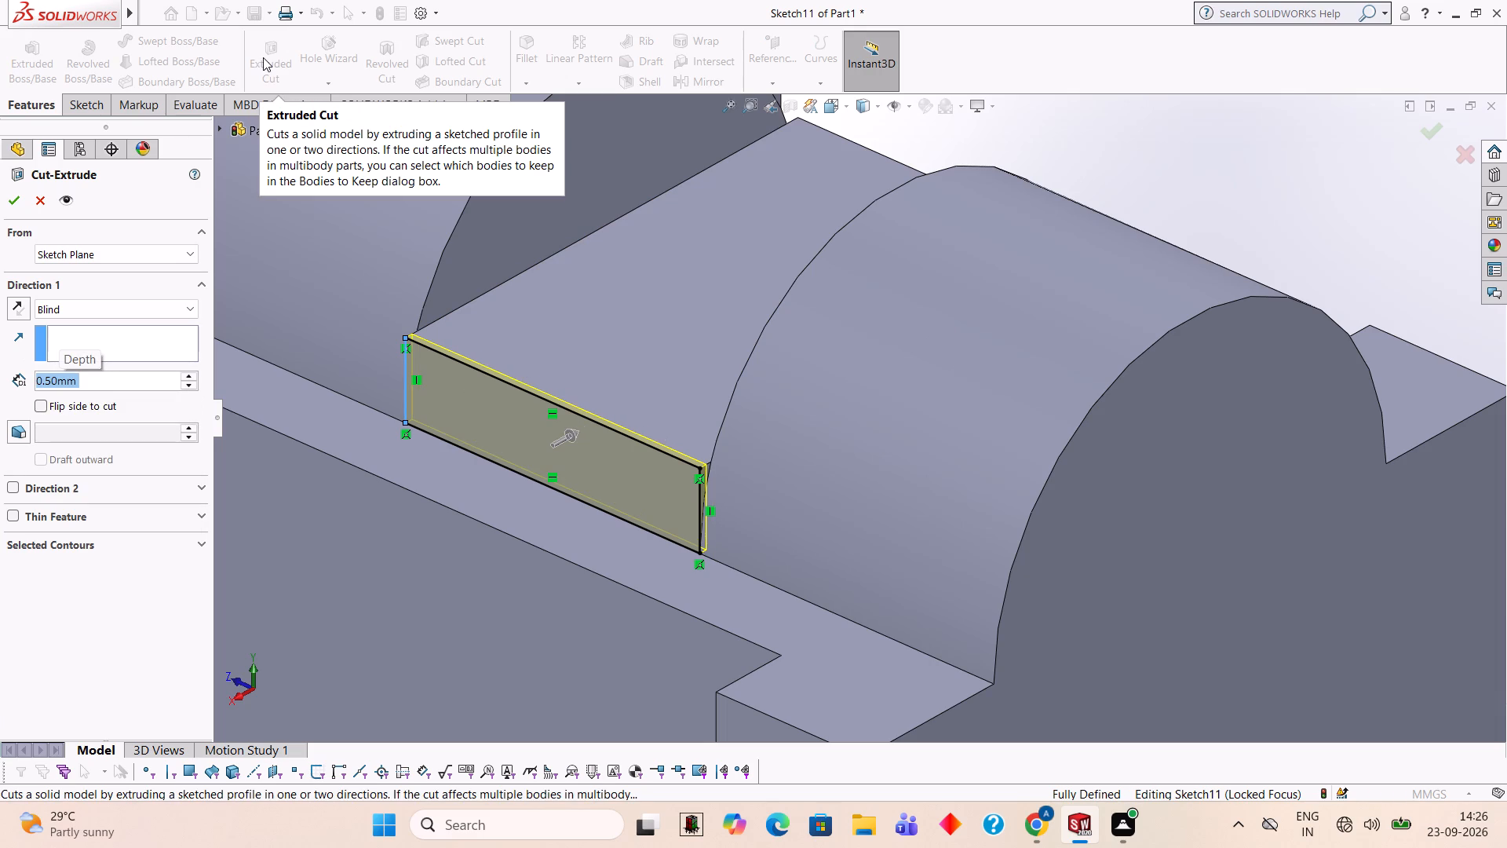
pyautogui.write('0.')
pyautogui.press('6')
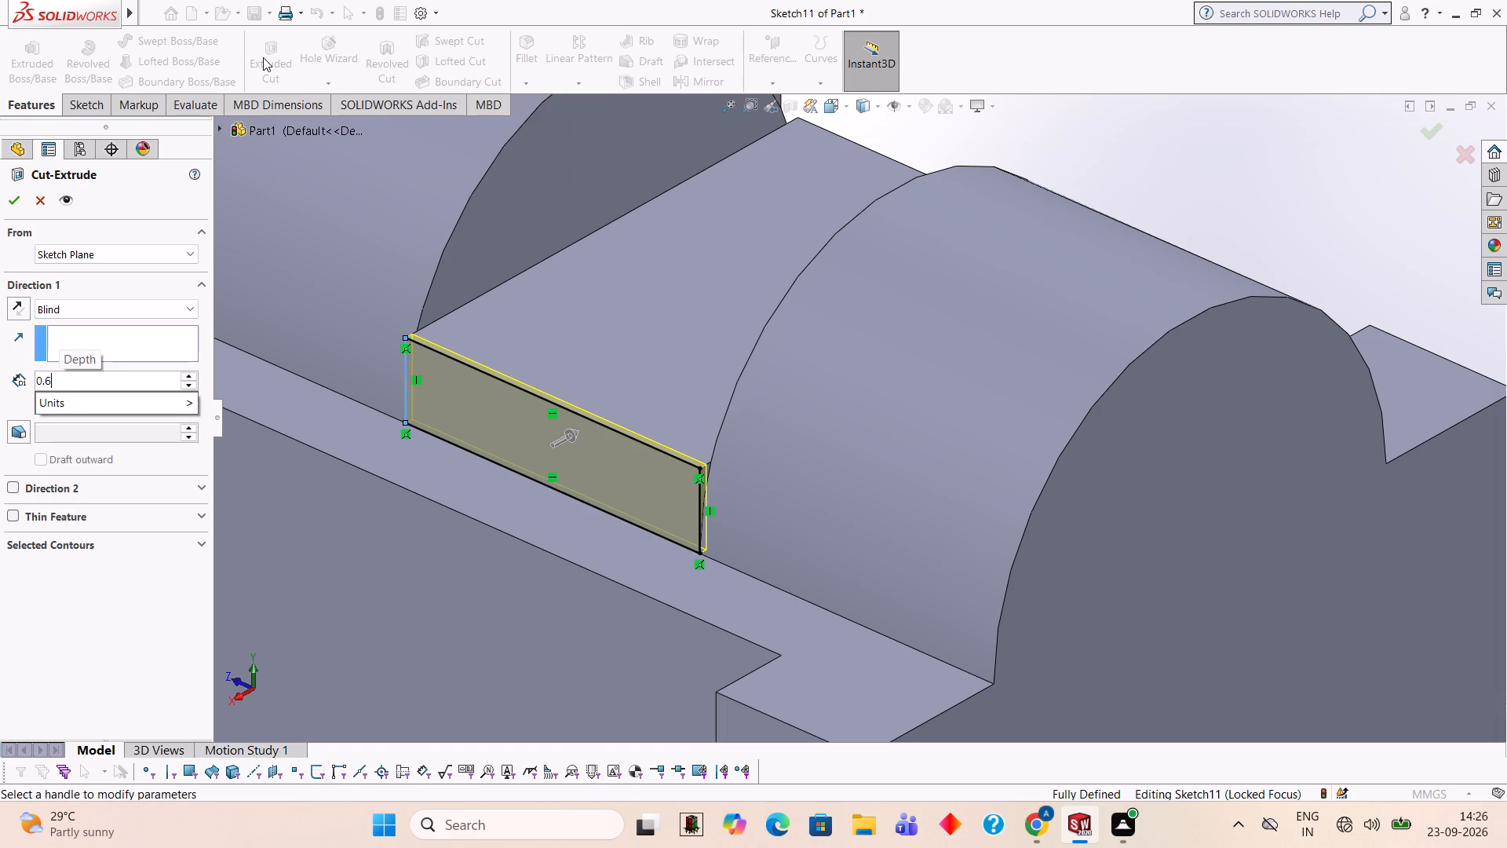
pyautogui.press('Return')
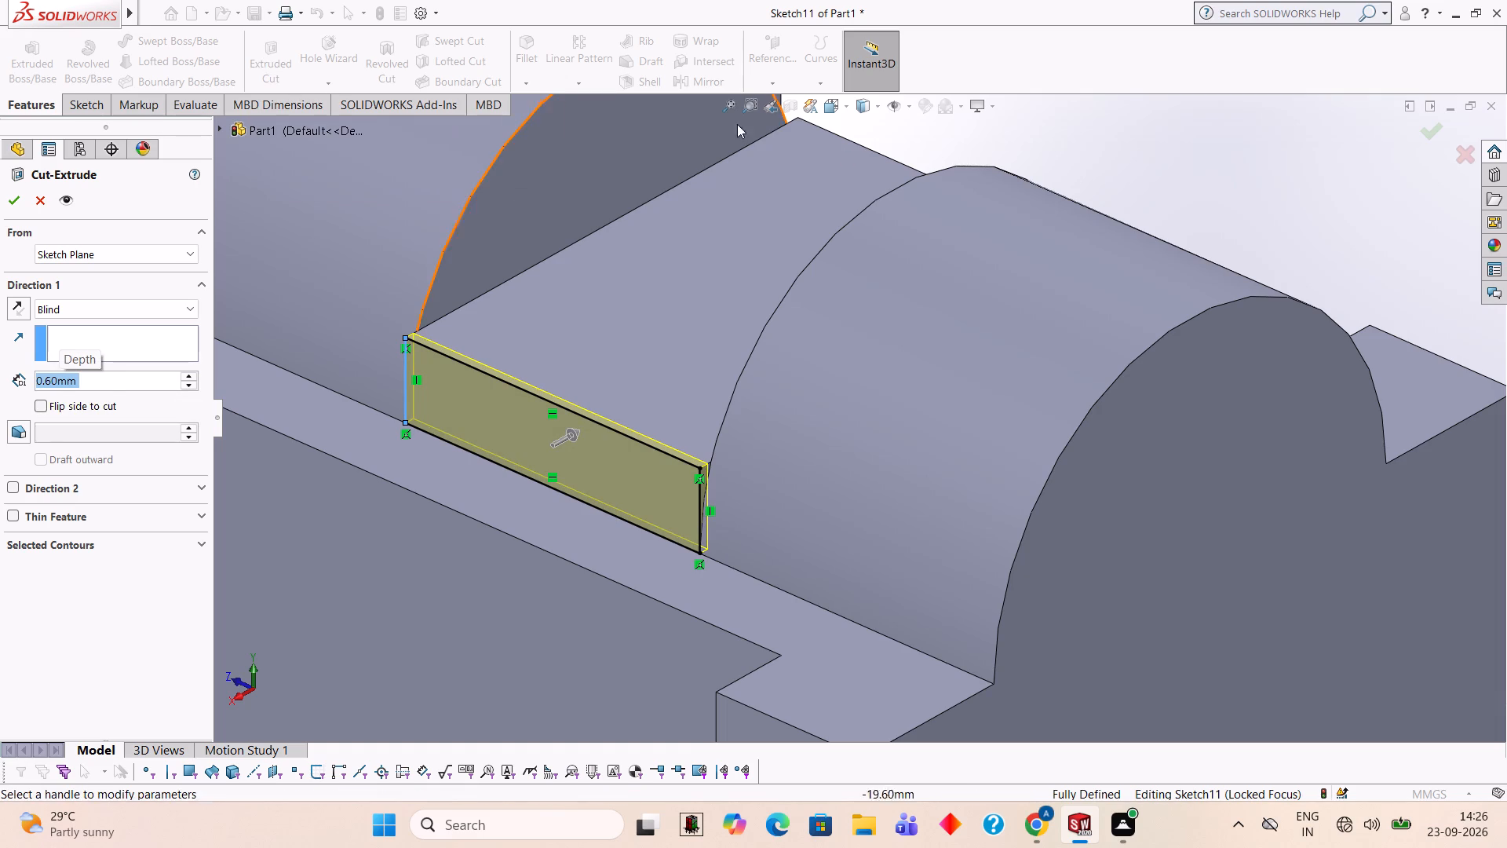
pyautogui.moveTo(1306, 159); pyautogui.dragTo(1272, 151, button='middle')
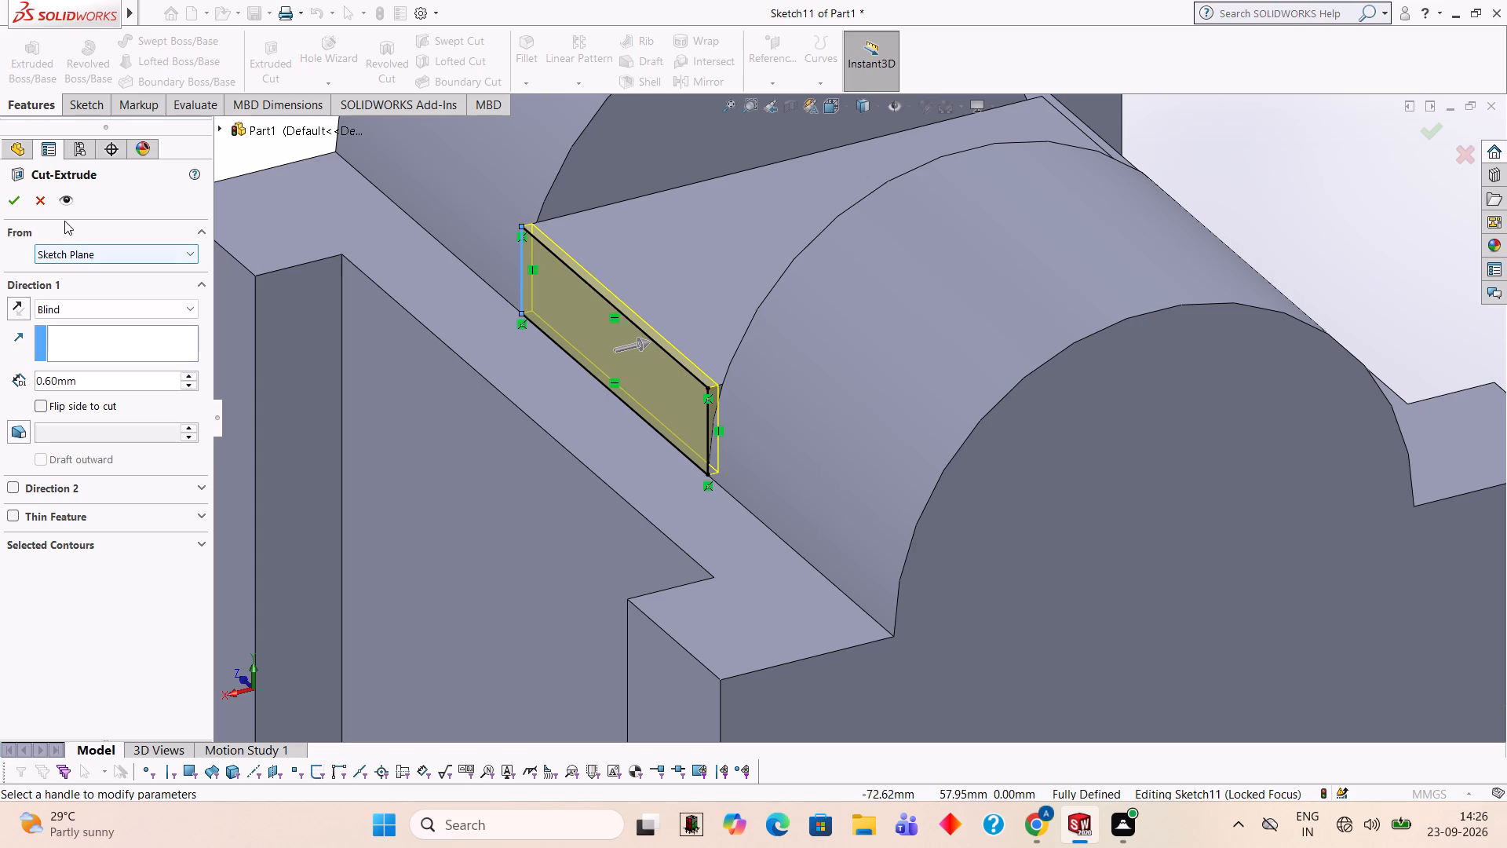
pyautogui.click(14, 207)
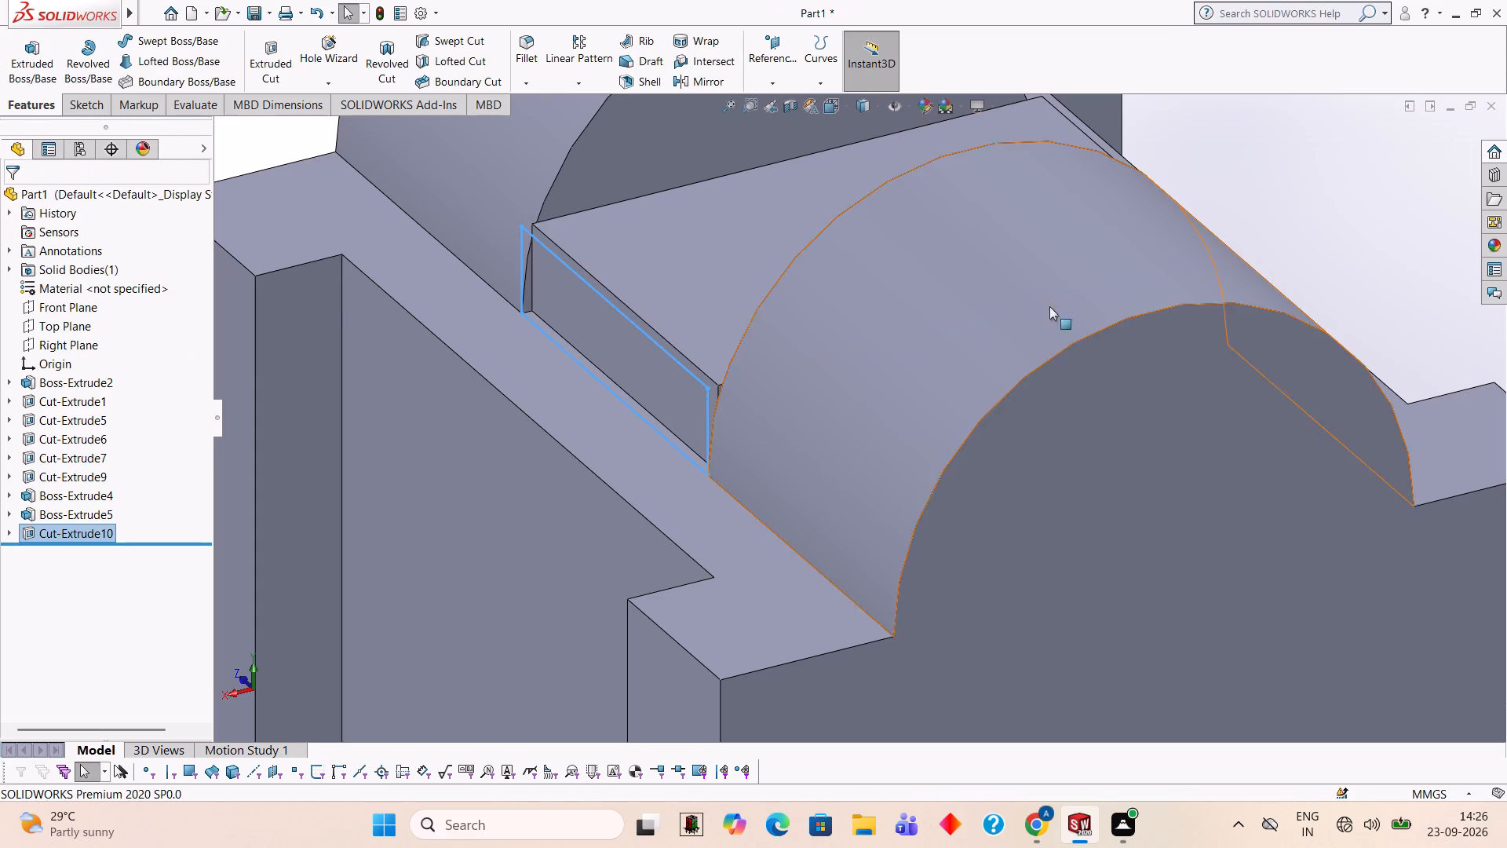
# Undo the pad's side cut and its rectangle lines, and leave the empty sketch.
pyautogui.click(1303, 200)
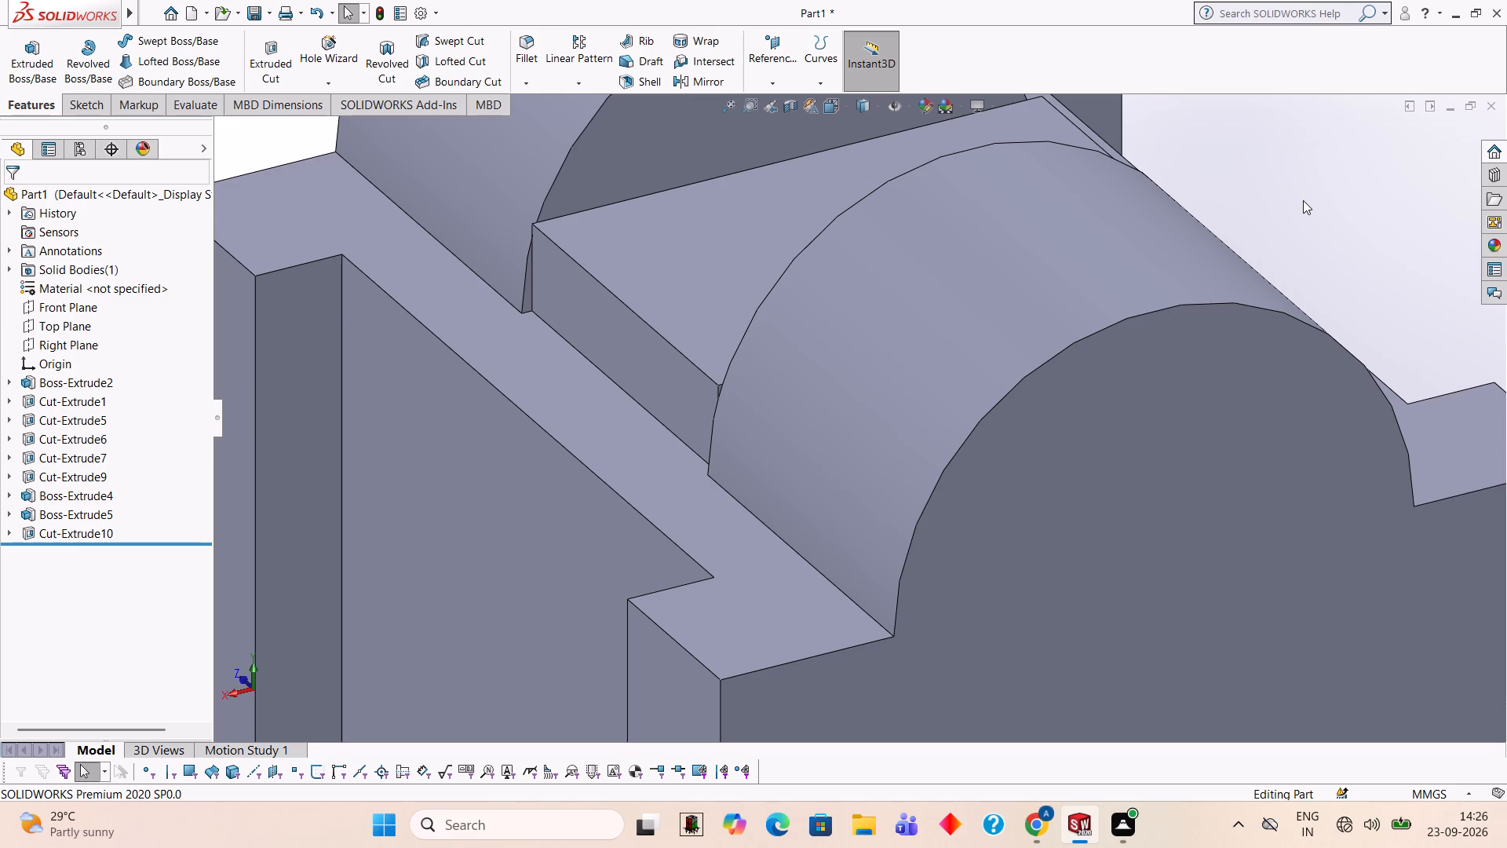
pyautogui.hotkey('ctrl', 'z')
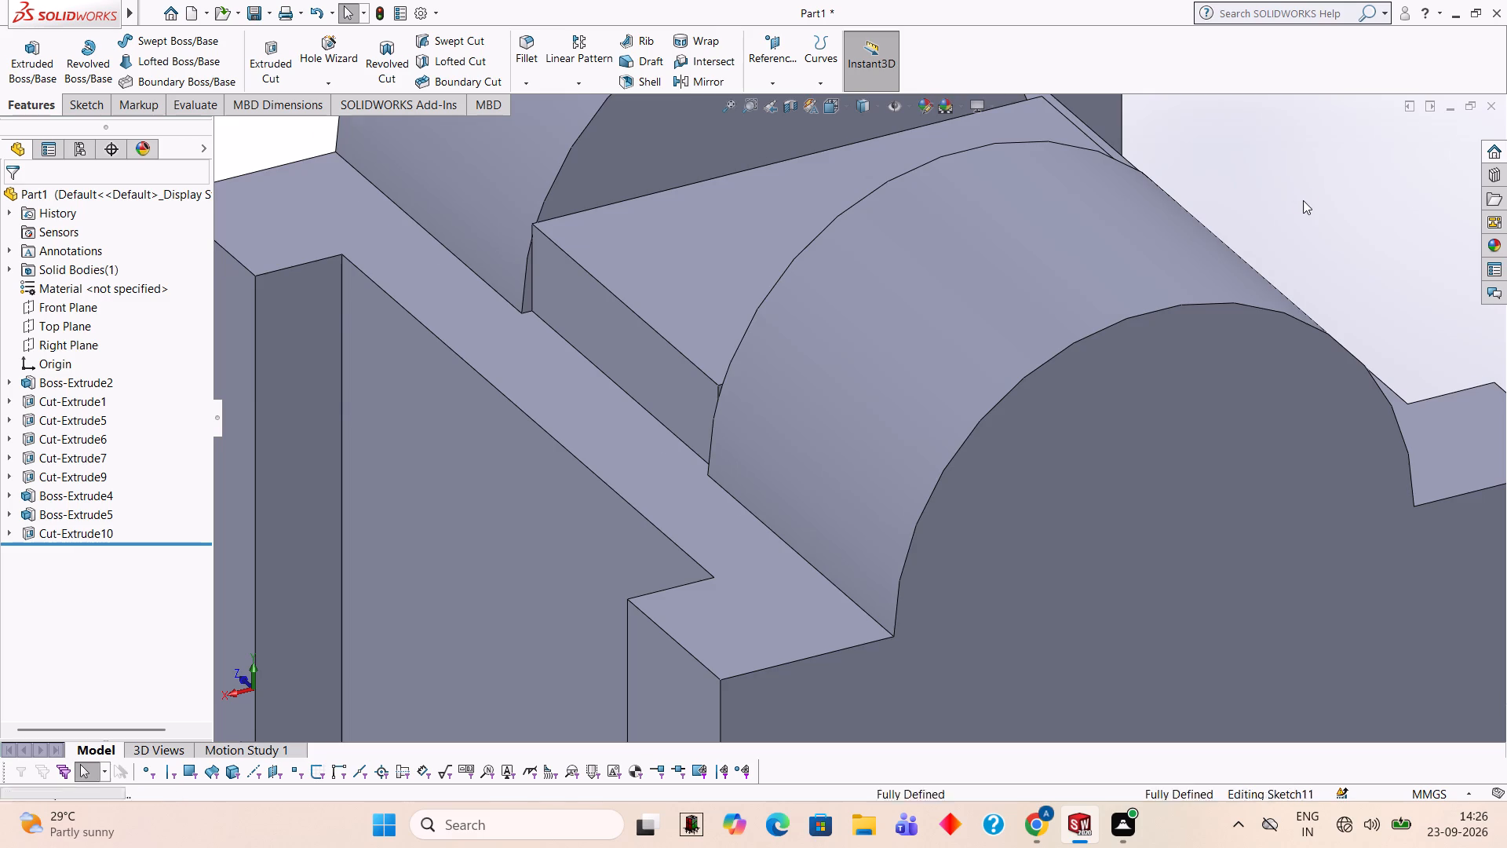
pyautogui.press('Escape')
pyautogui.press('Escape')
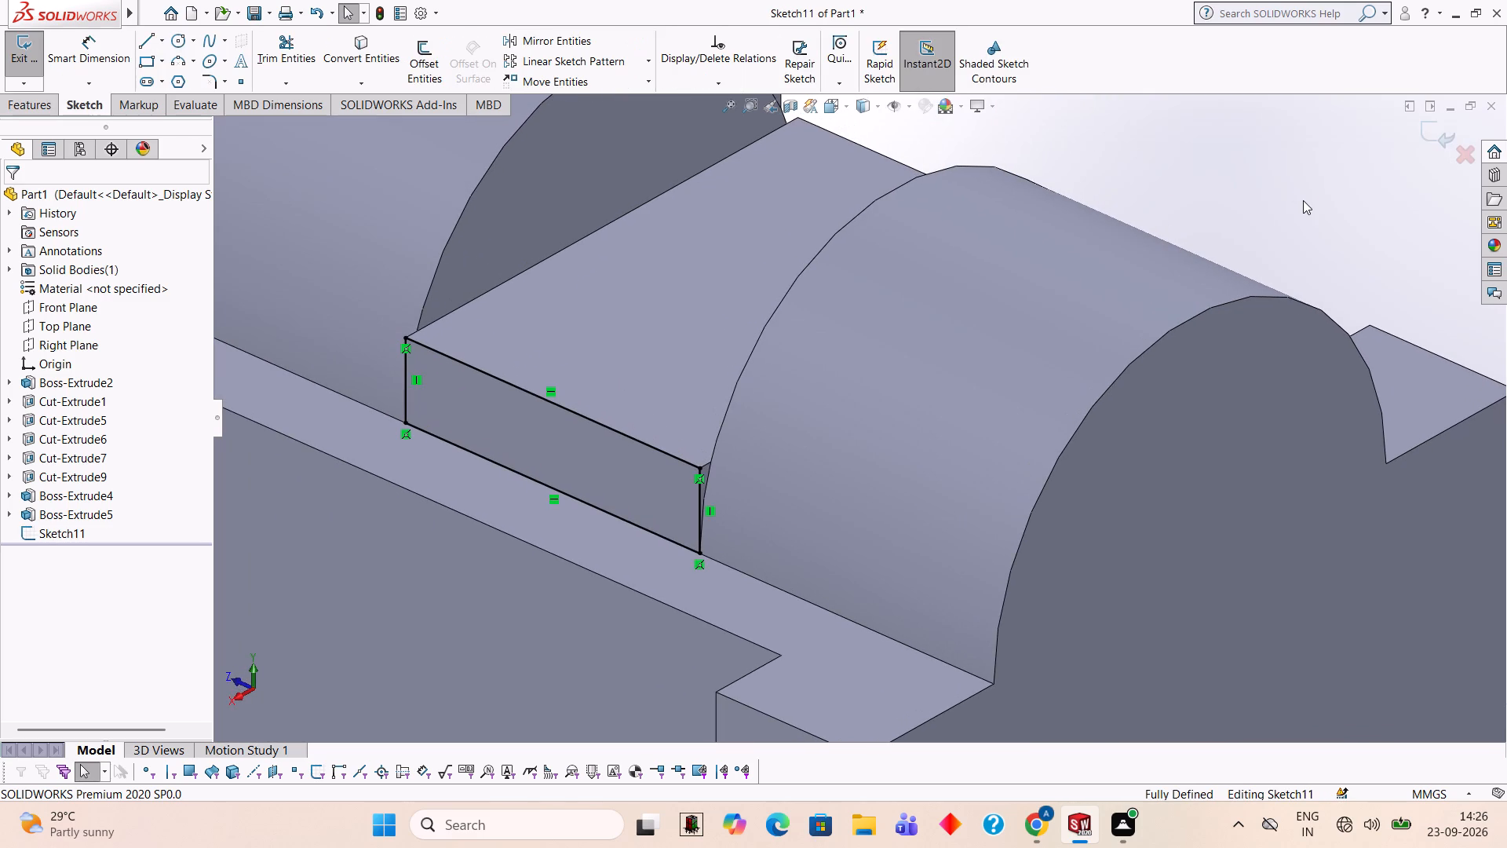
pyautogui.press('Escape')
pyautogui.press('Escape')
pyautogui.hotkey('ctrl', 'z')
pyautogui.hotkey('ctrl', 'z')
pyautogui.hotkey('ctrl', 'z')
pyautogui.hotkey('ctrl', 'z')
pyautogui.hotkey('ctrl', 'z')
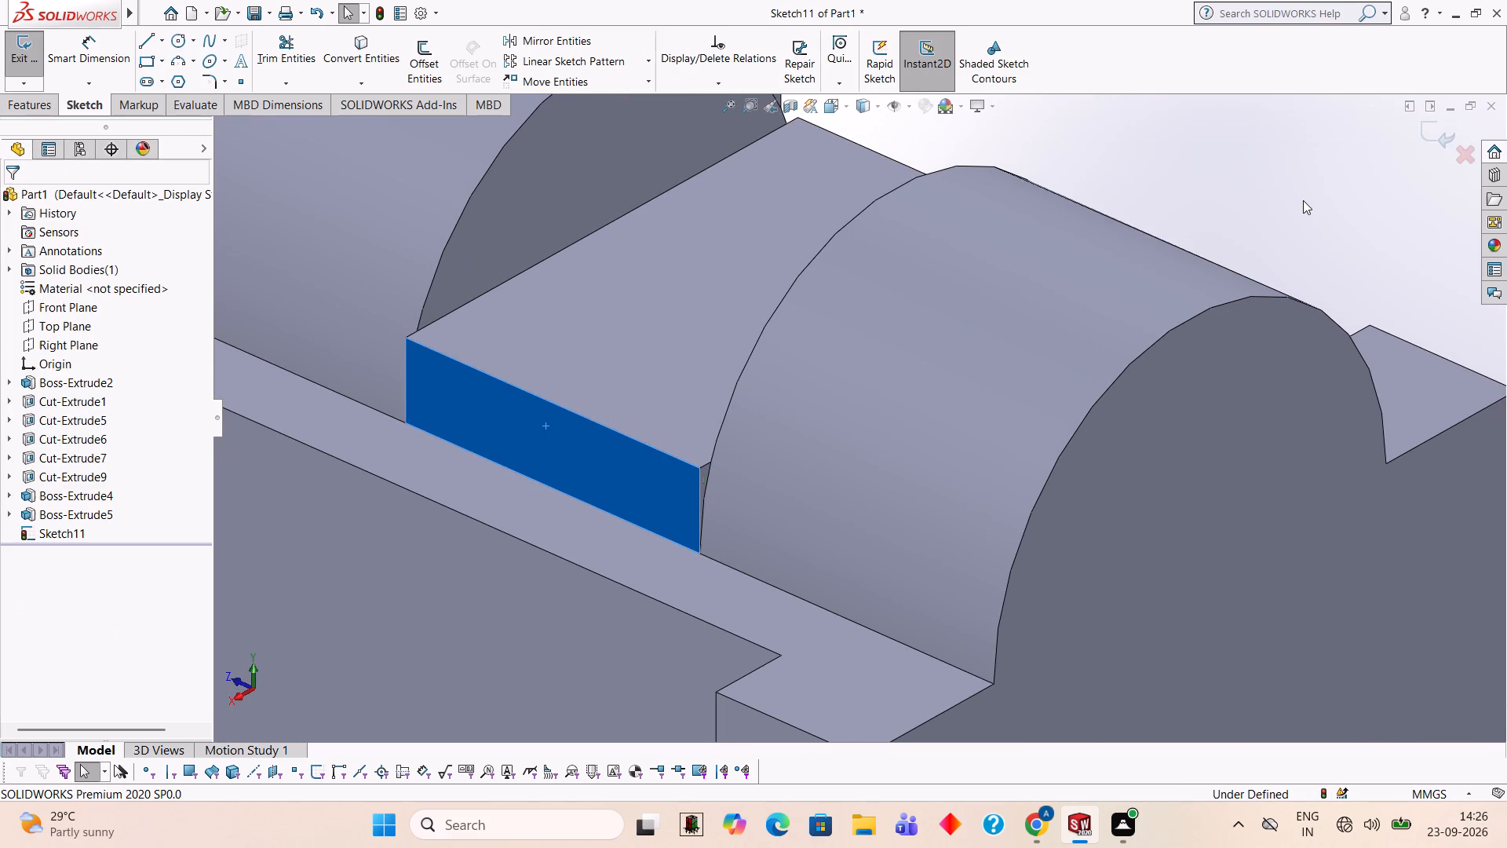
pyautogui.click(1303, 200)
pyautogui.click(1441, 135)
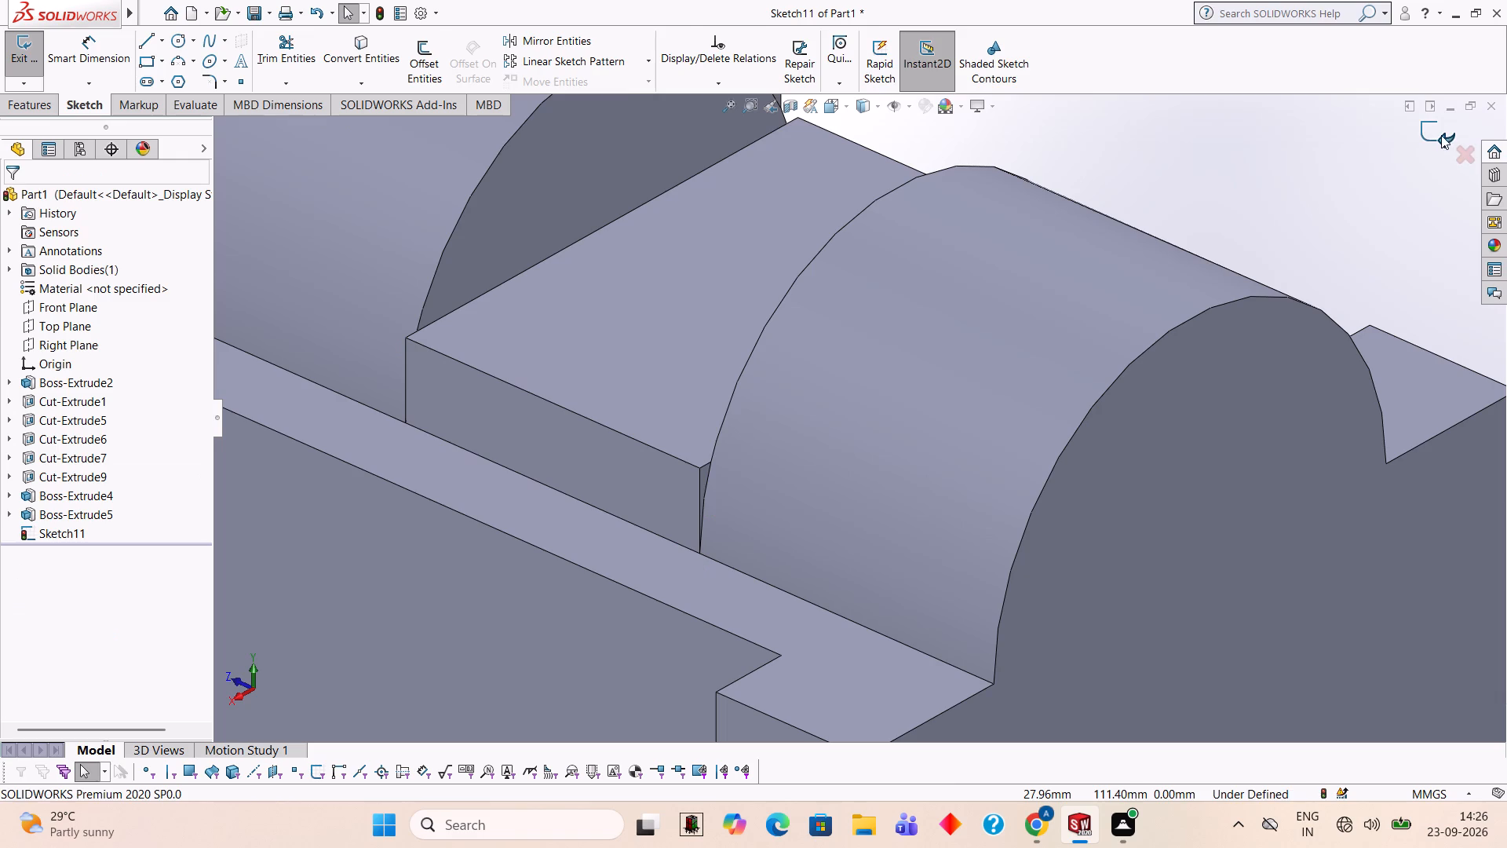
# Apply the red appearance from the solid colour appearances to the whole bracket.
pyautogui.scroll(9, 1308, 159)
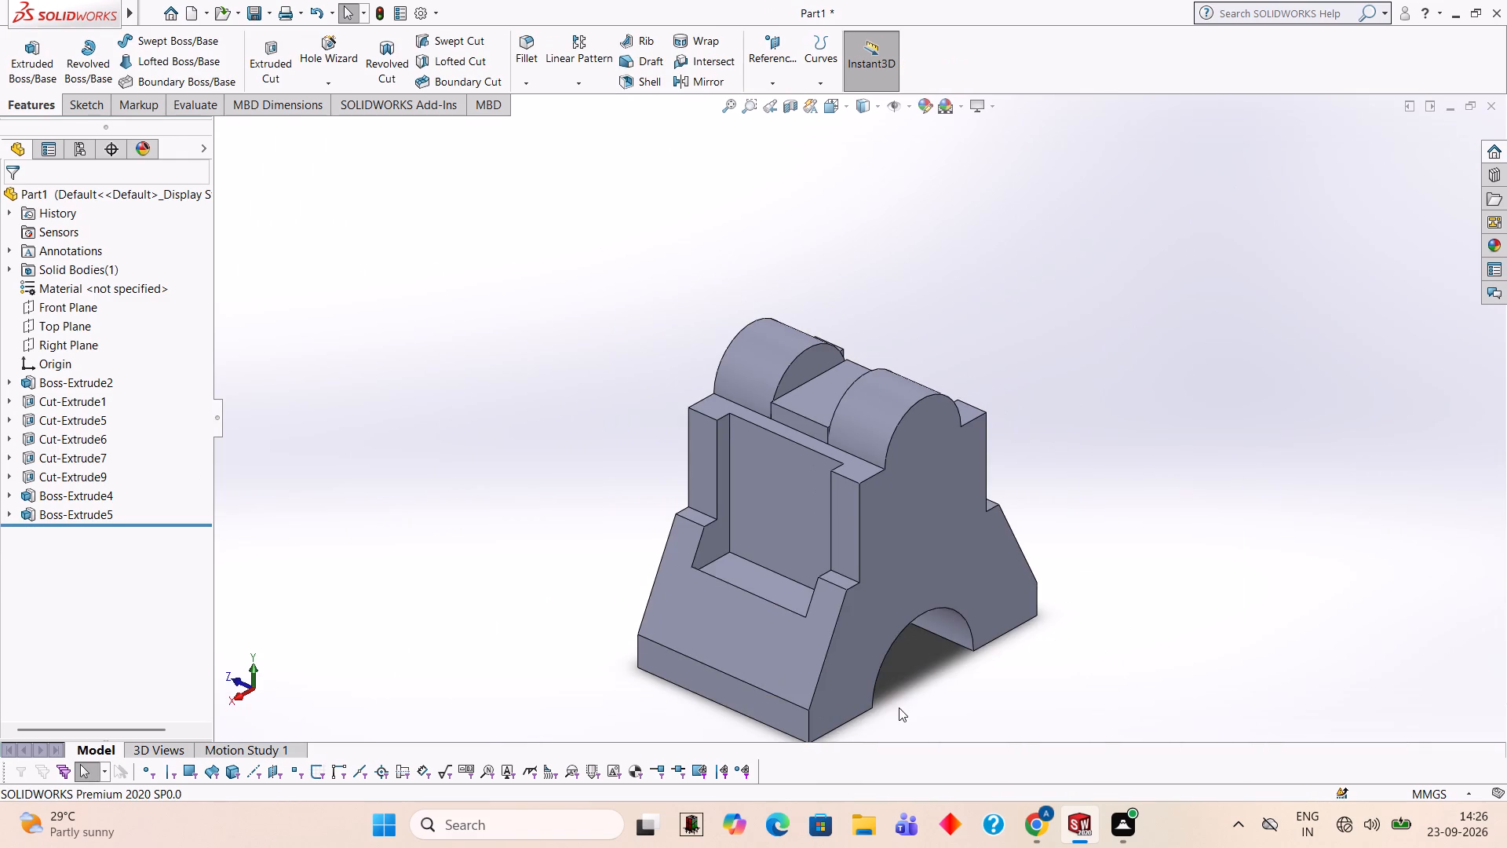
pyautogui.scroll(-1, 899, 707)
pyautogui.click(1487, 250)
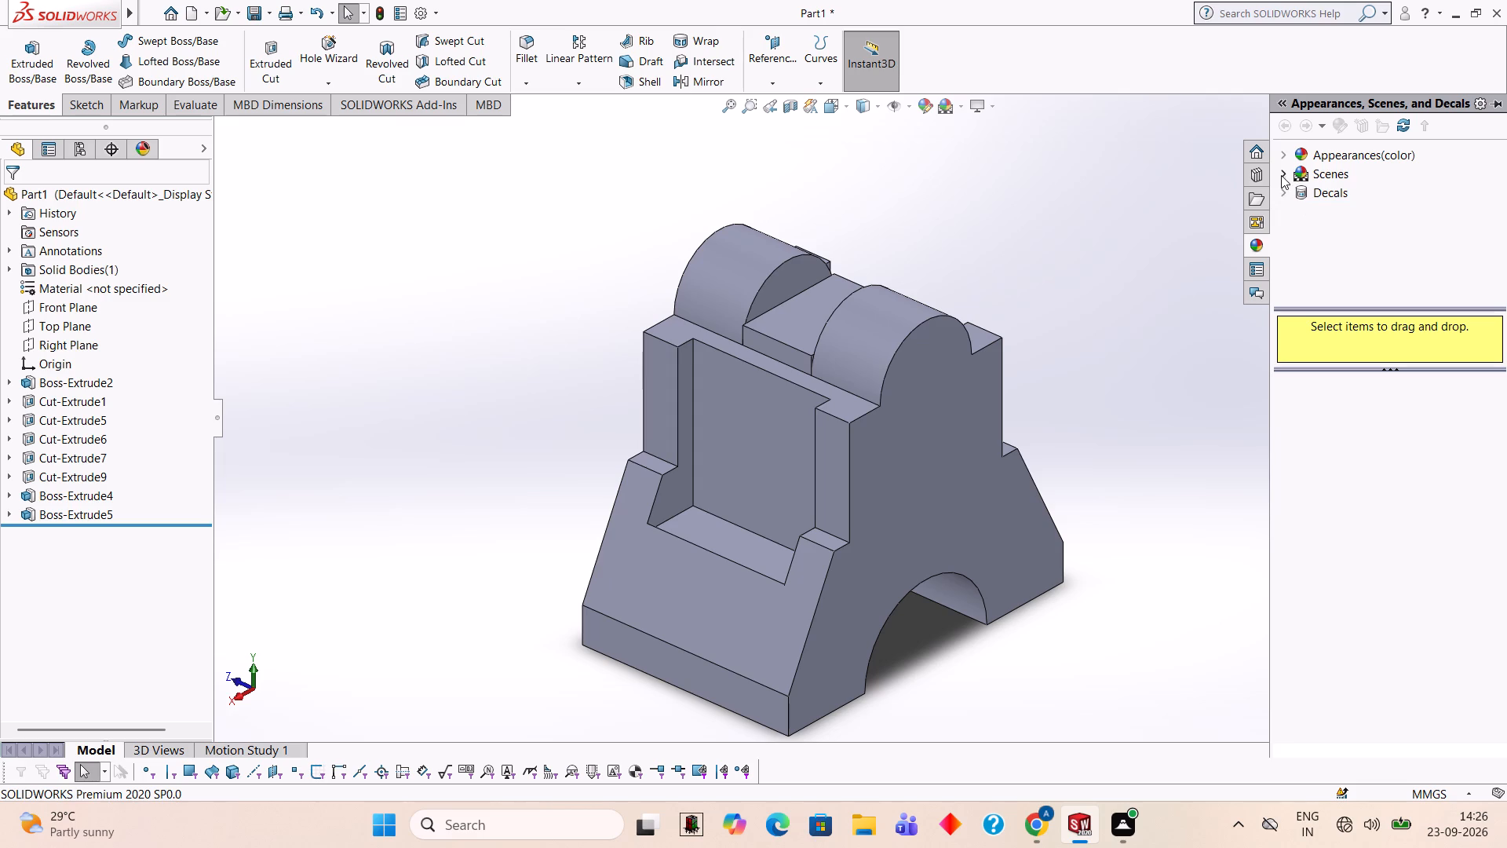
pyautogui.click(1280, 154)
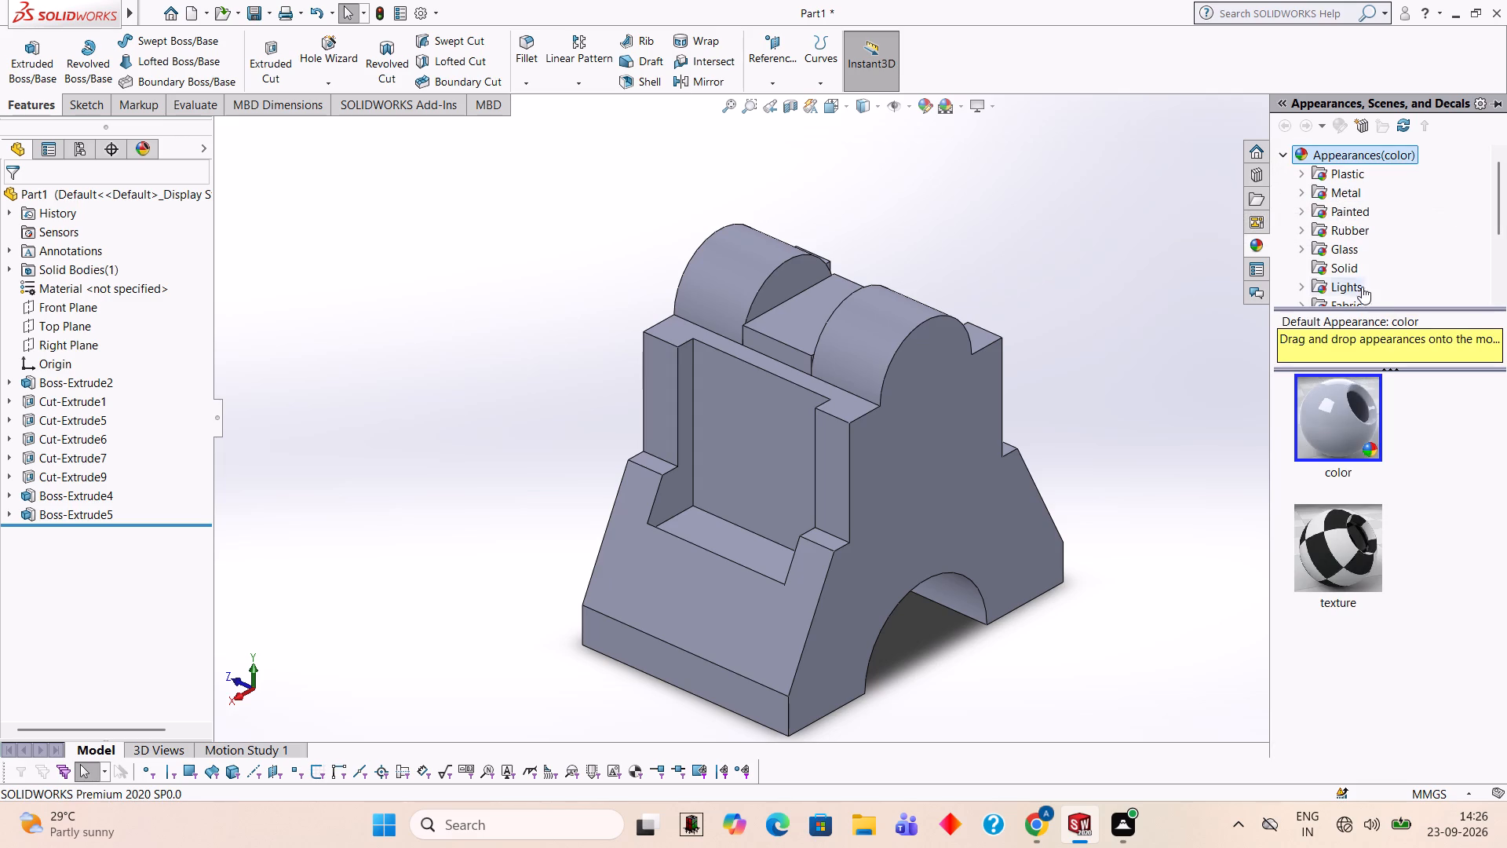
pyautogui.click(1344, 269)
pyautogui.moveTo(1341, 552); pyautogui.dragTo(1146, 495)
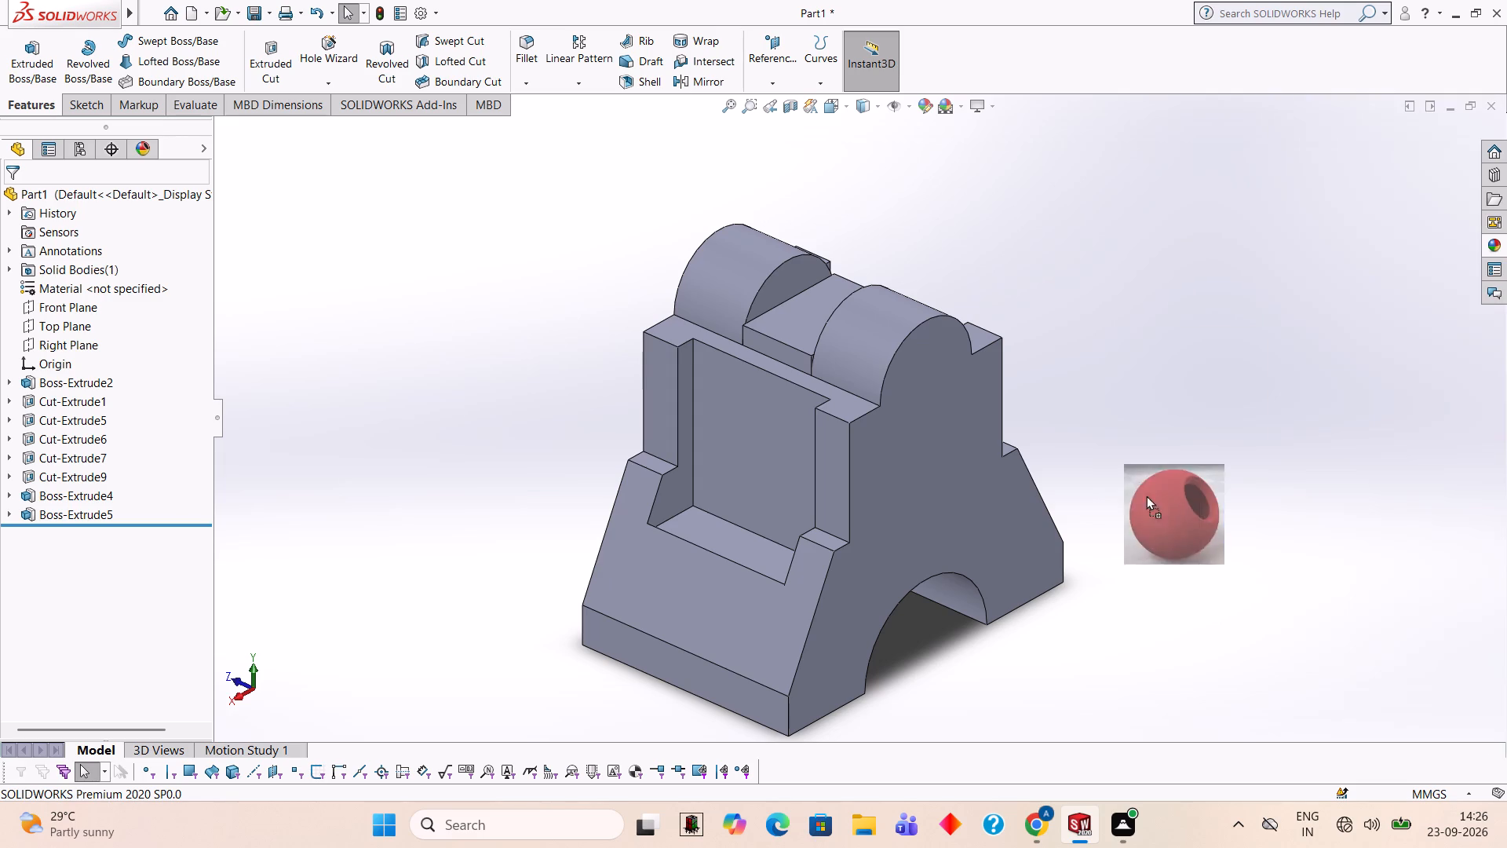
pyautogui.moveTo(1146, 495); pyautogui.dragTo(920, 479)
pyautogui.click(918, 479)
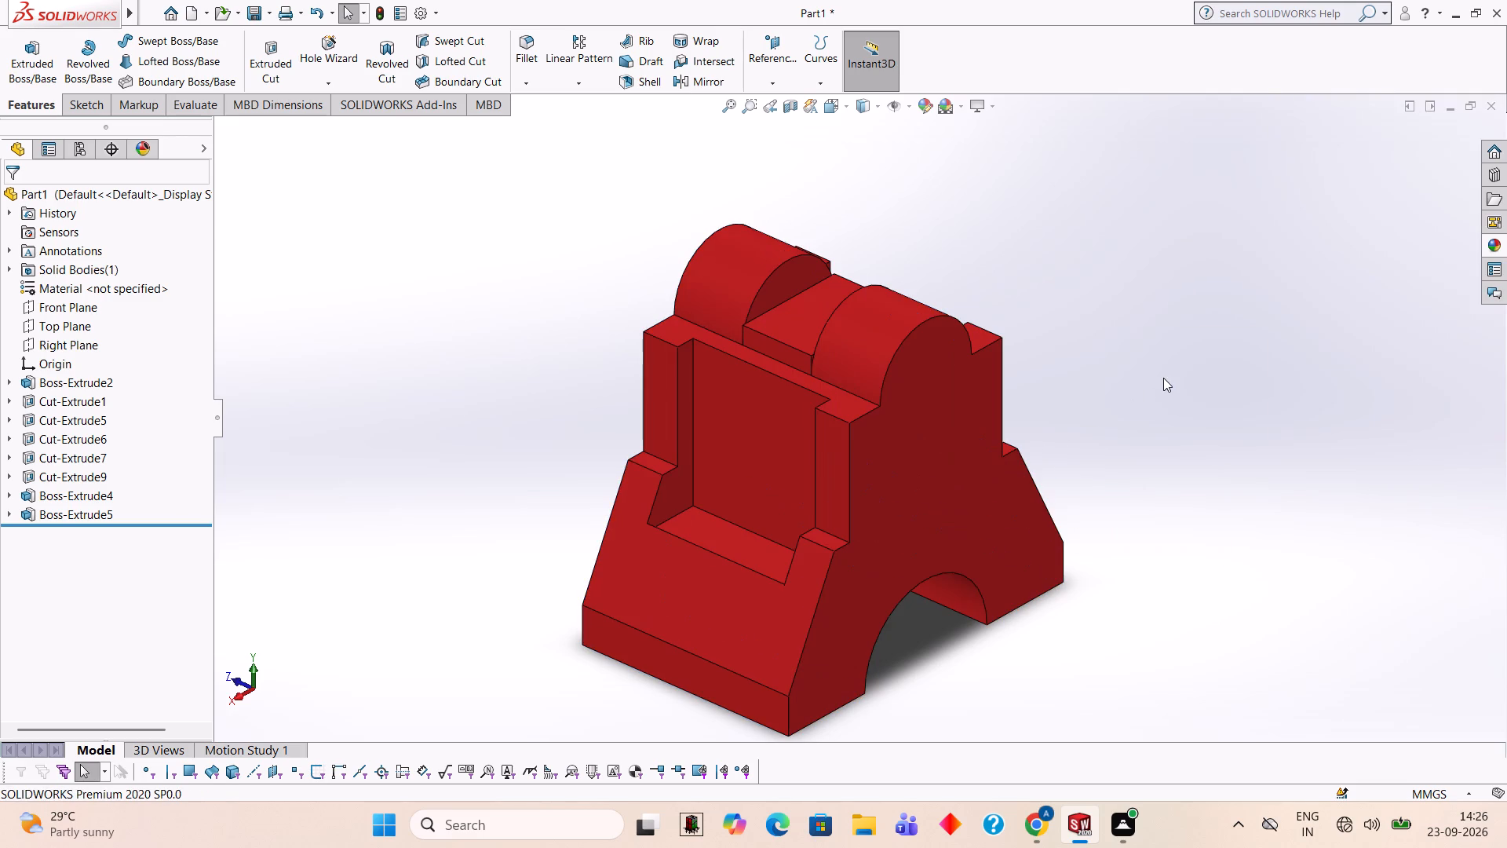
# Apply the green solid appearance to the walls and floor of the first side recess.
pyautogui.click(1487, 239)
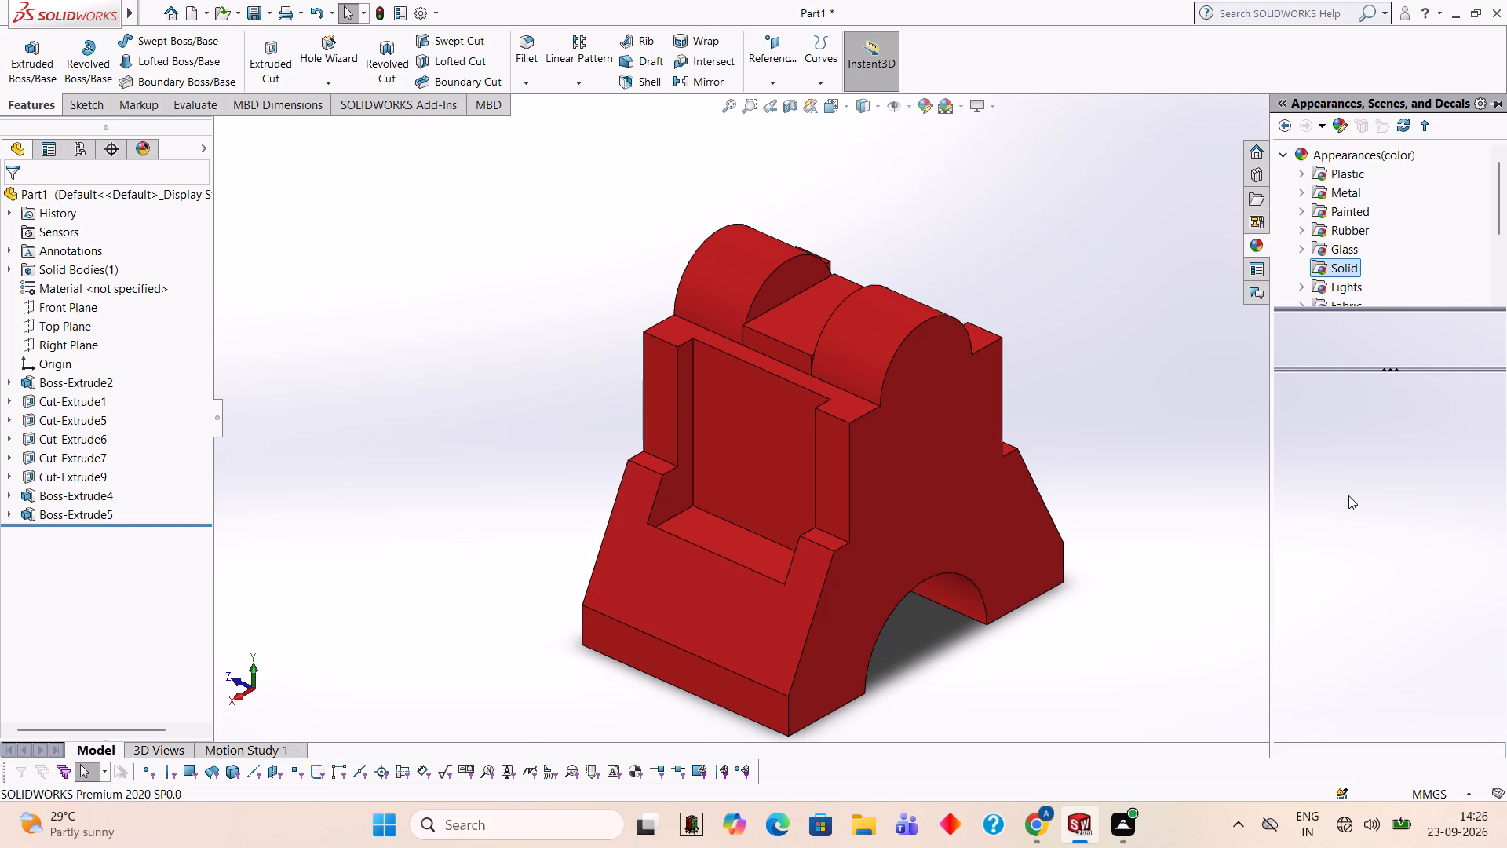
pyautogui.scroll(-4, 1345, 534)
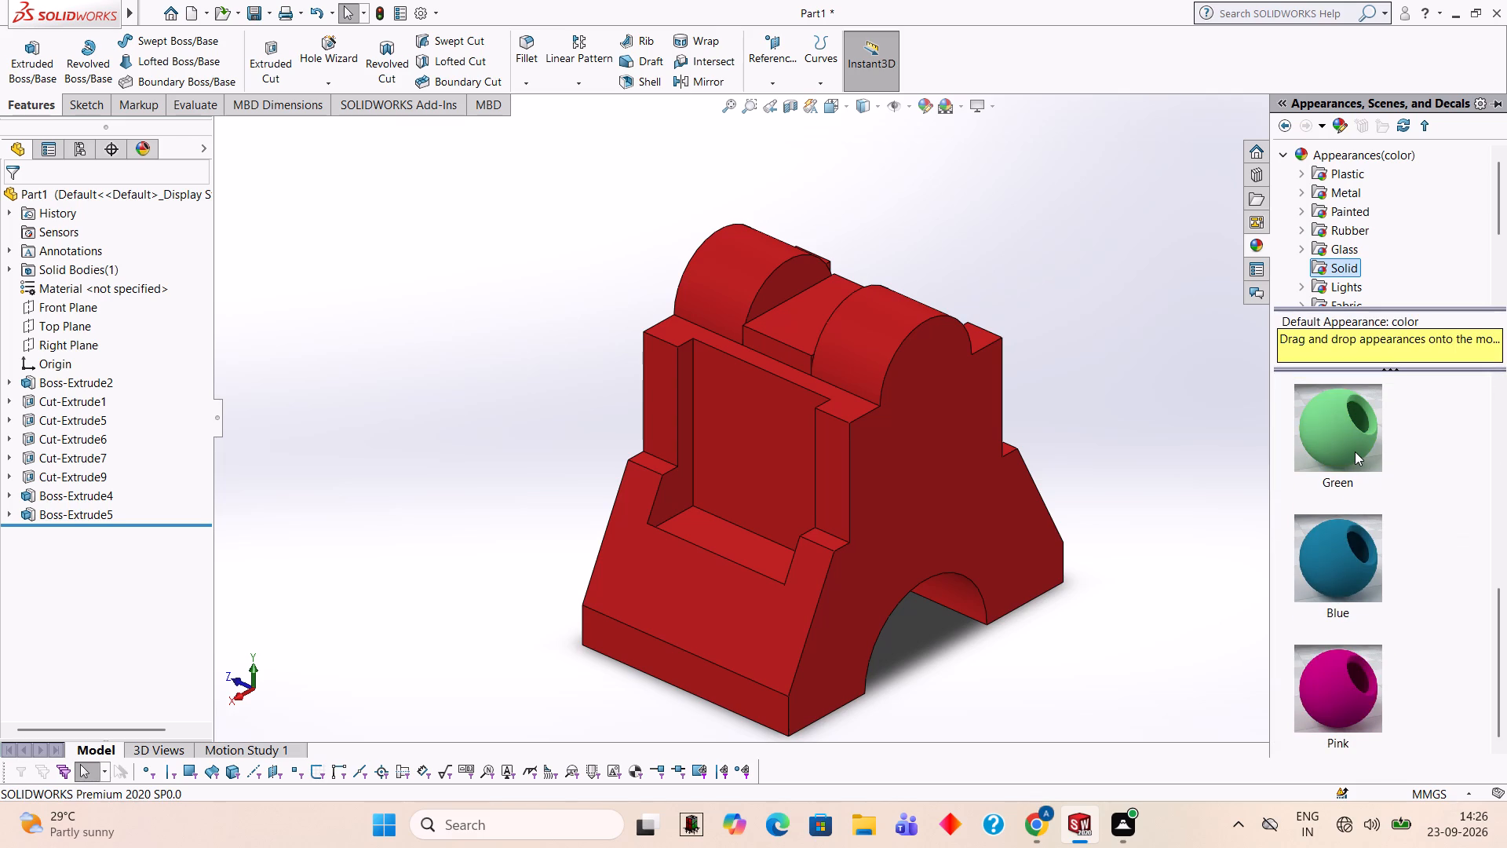
pyautogui.moveTo(1353, 451); pyautogui.dragTo(695, 486)
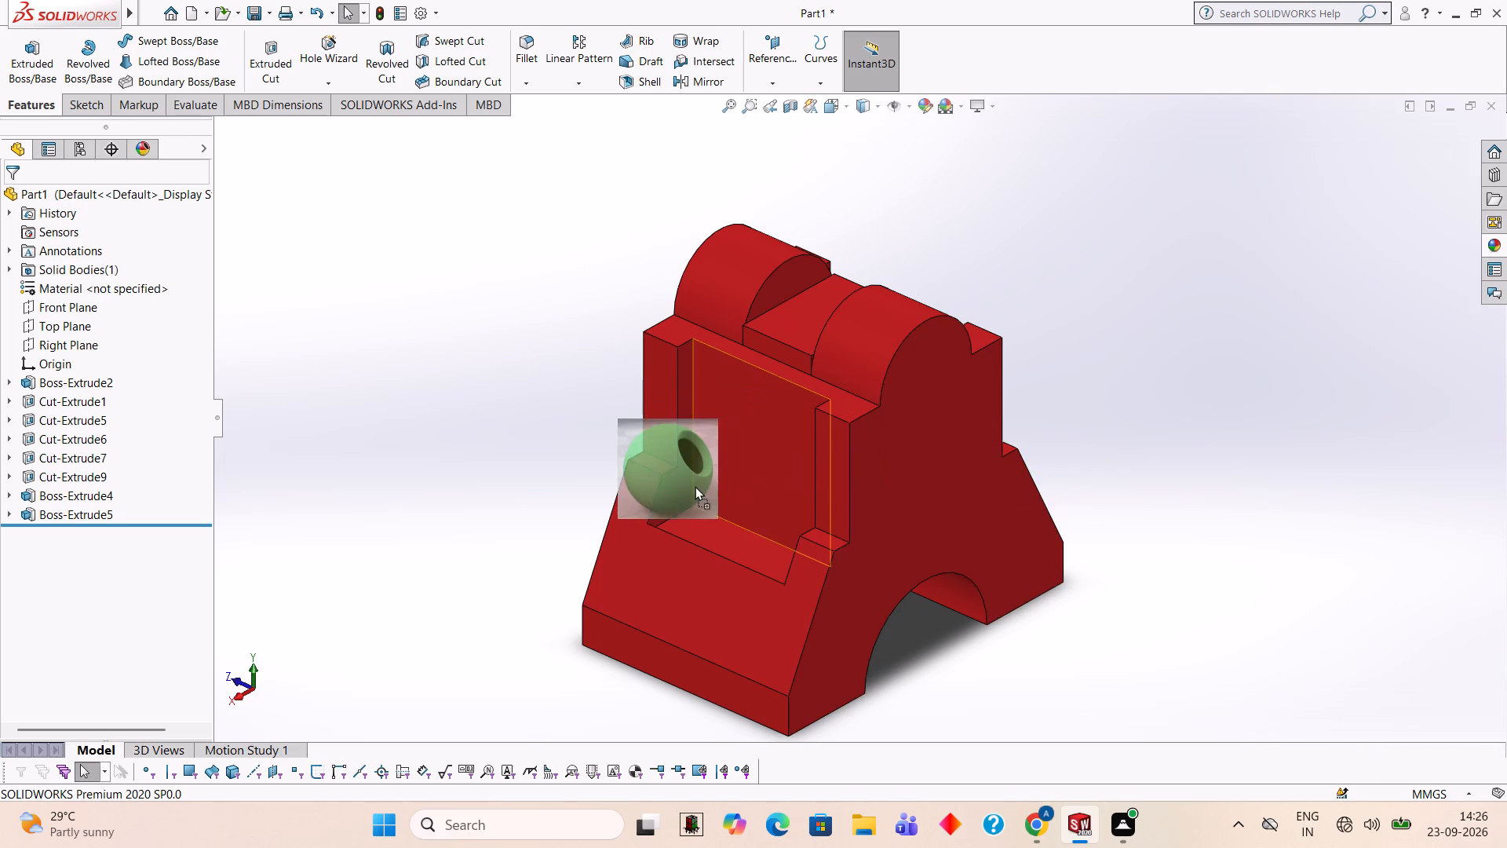
pyautogui.moveTo(695, 486); pyautogui.dragTo(744, 477)
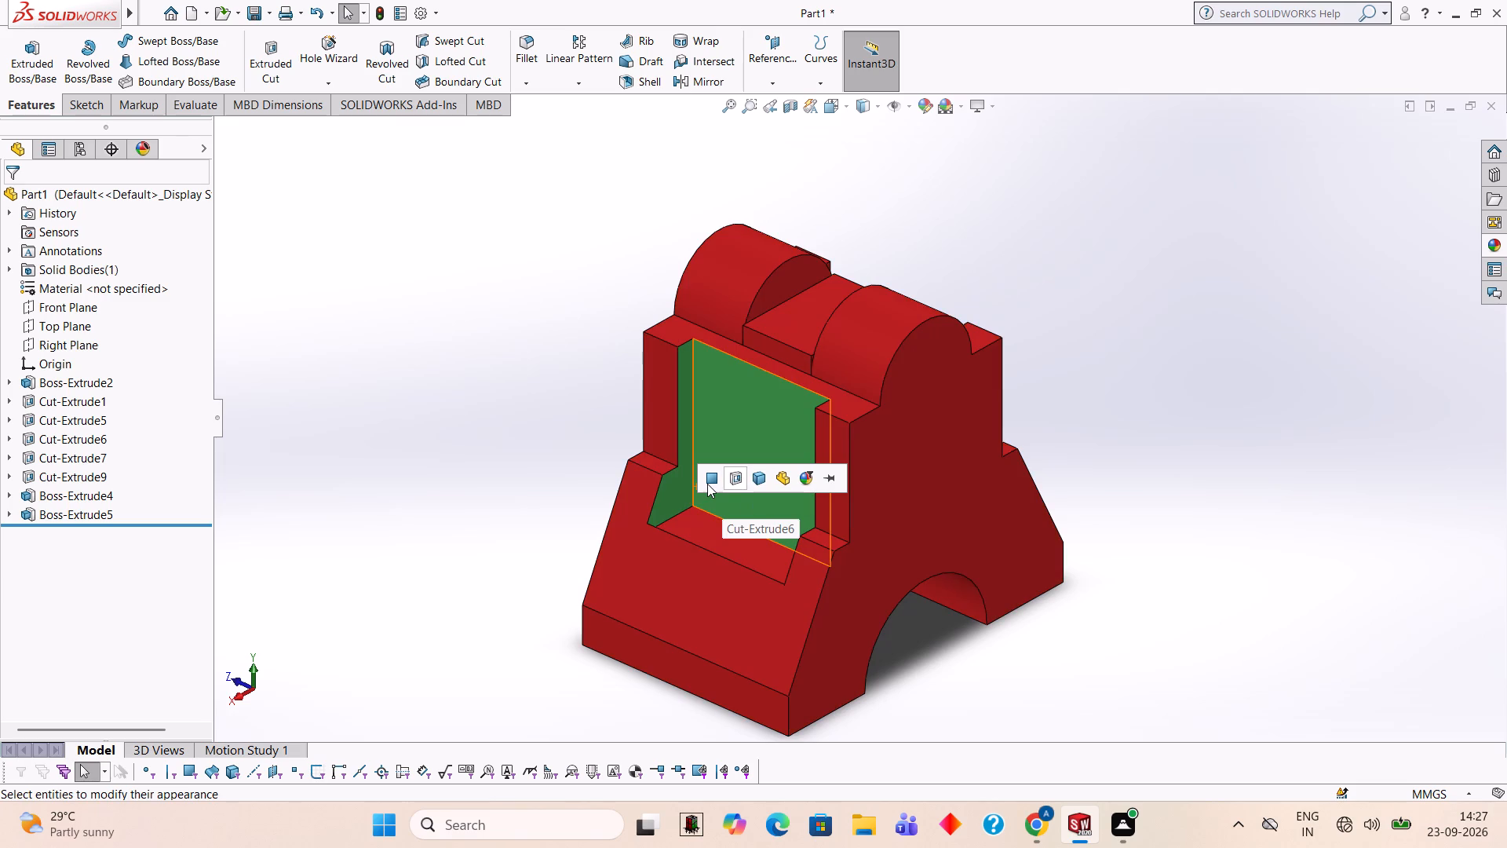
pyautogui.click(734, 480)
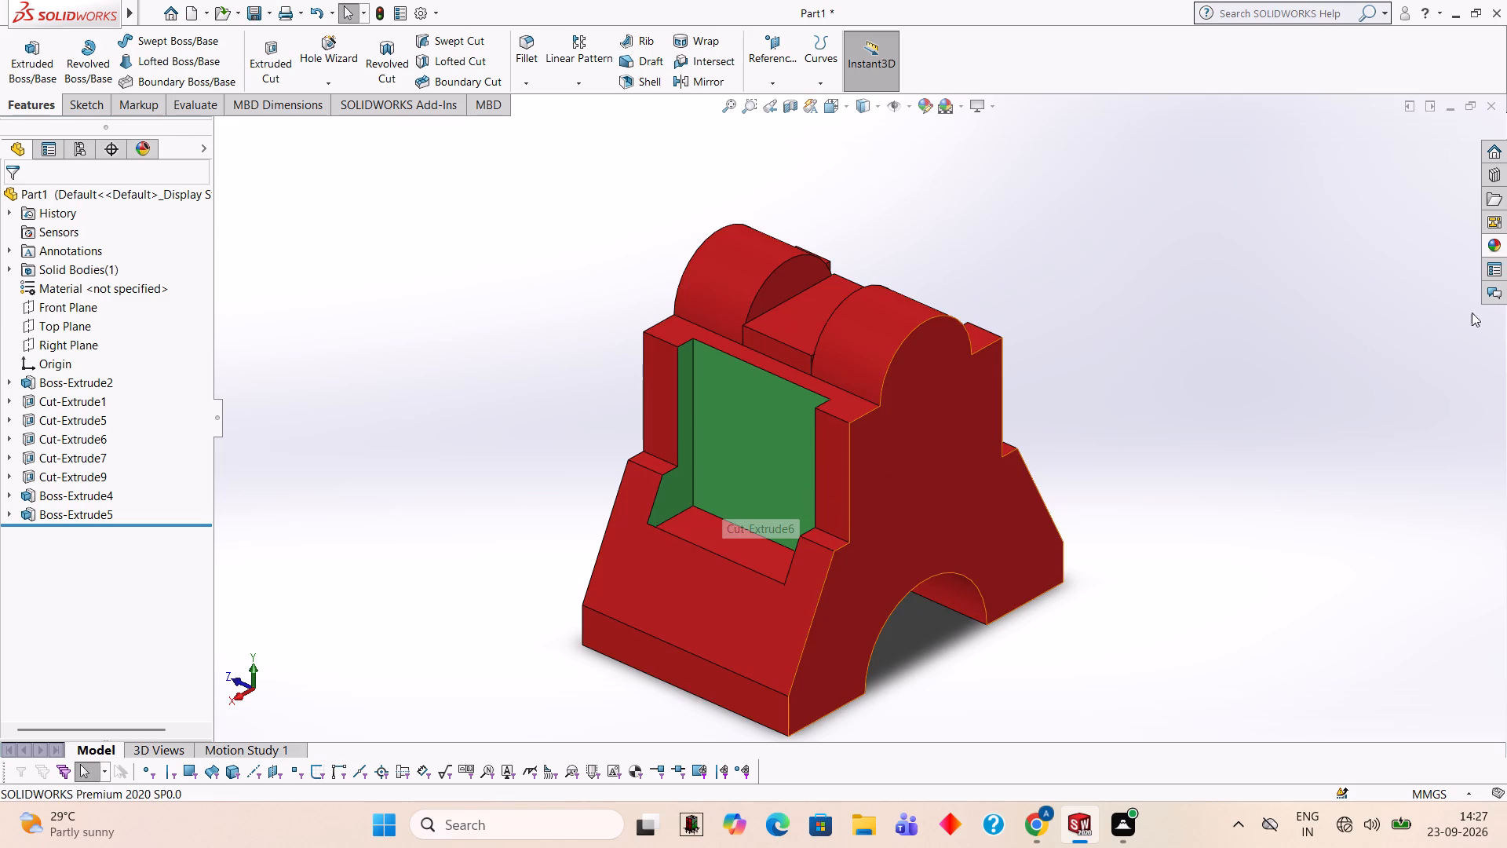
pyautogui.moveTo(1490, 243); pyautogui.dragTo(1497, 246)
pyautogui.moveTo(1330, 427); pyautogui.dragTo(705, 522)
pyautogui.click(701, 522)
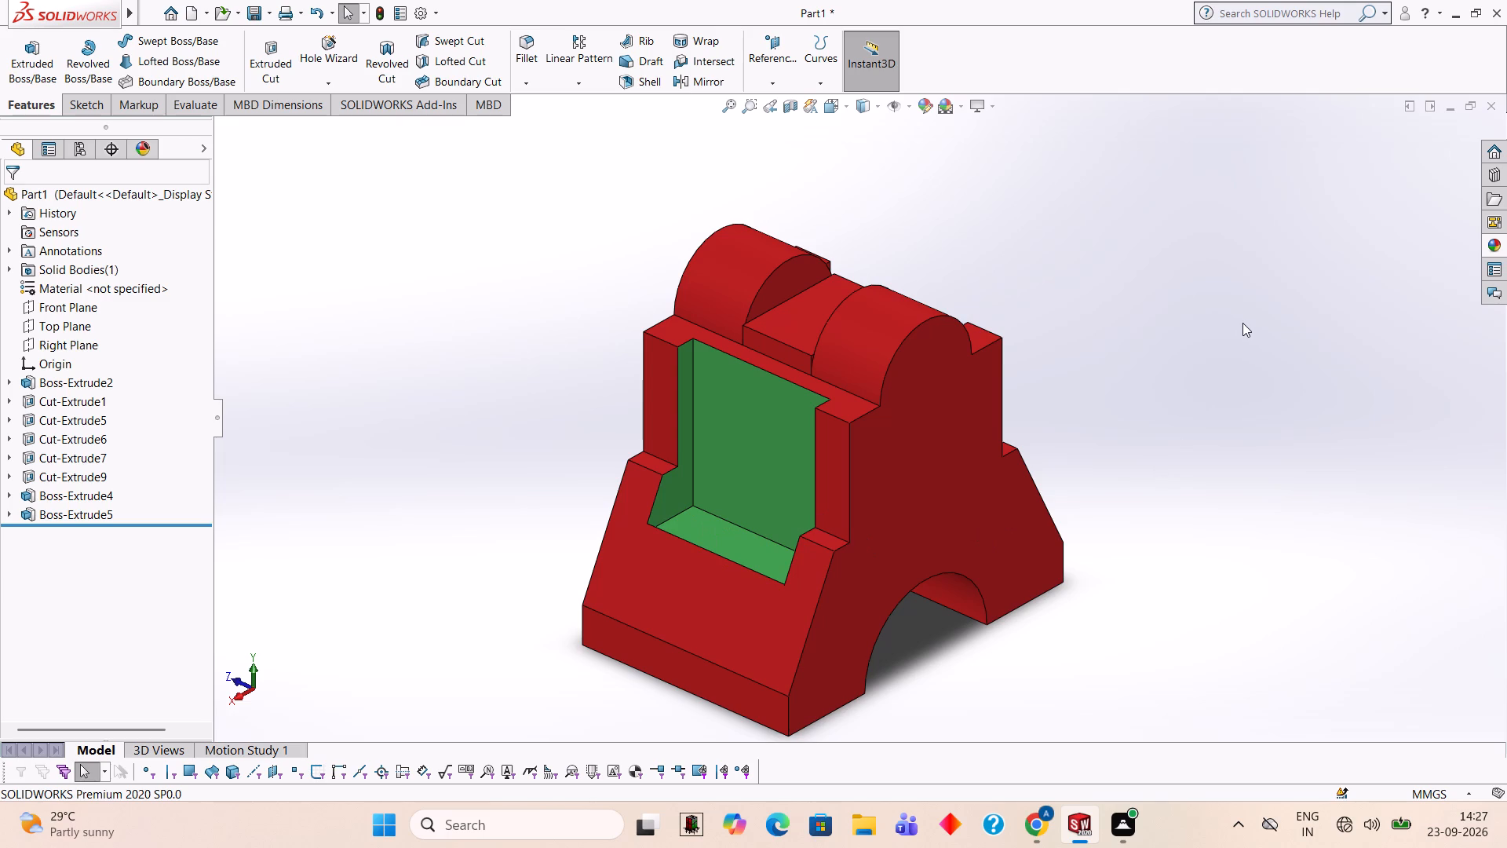
# Apply the same green solid appearance to the walls and floor of the recess on the bracket's opposite side.
pyautogui.moveTo(1238, 320); pyautogui.dragTo(924, 295, button='middle')
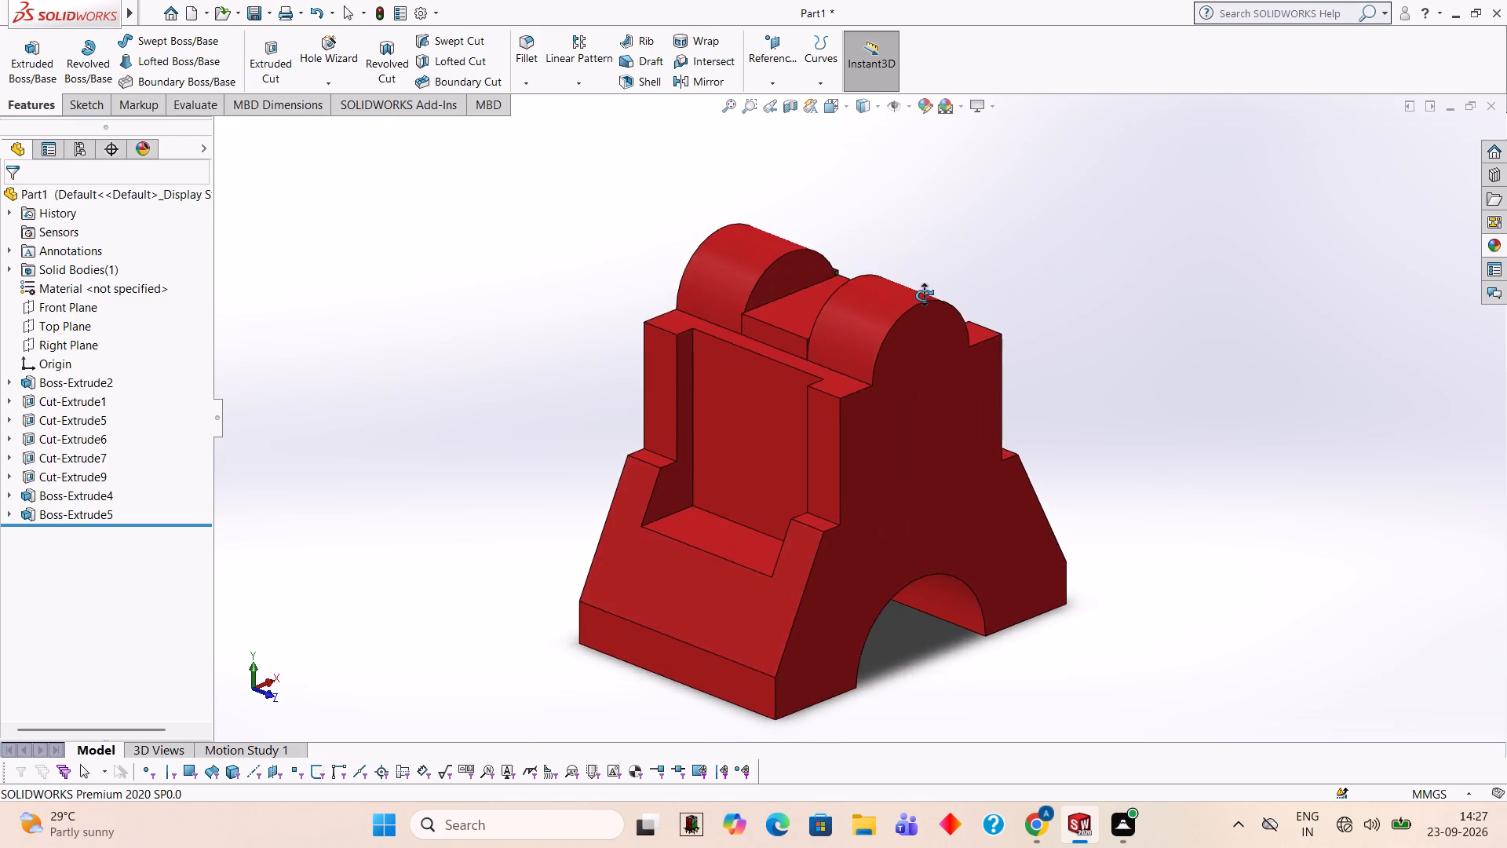
pyautogui.moveTo(924, 295); pyautogui.dragTo(936, 330, button='middle')
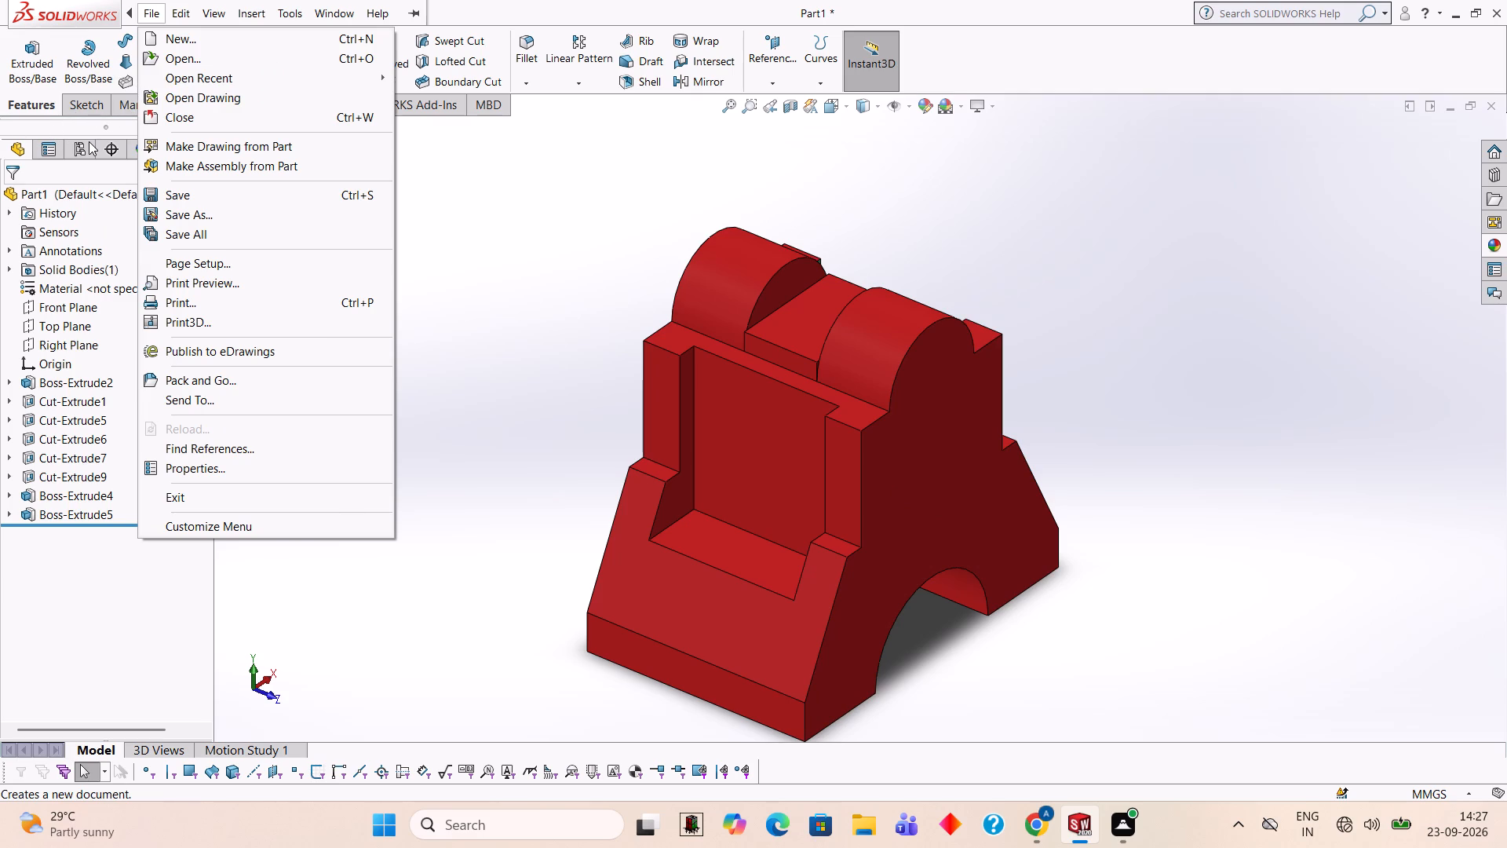
pyautogui.click(890, 210)
pyautogui.click(1498, 241)
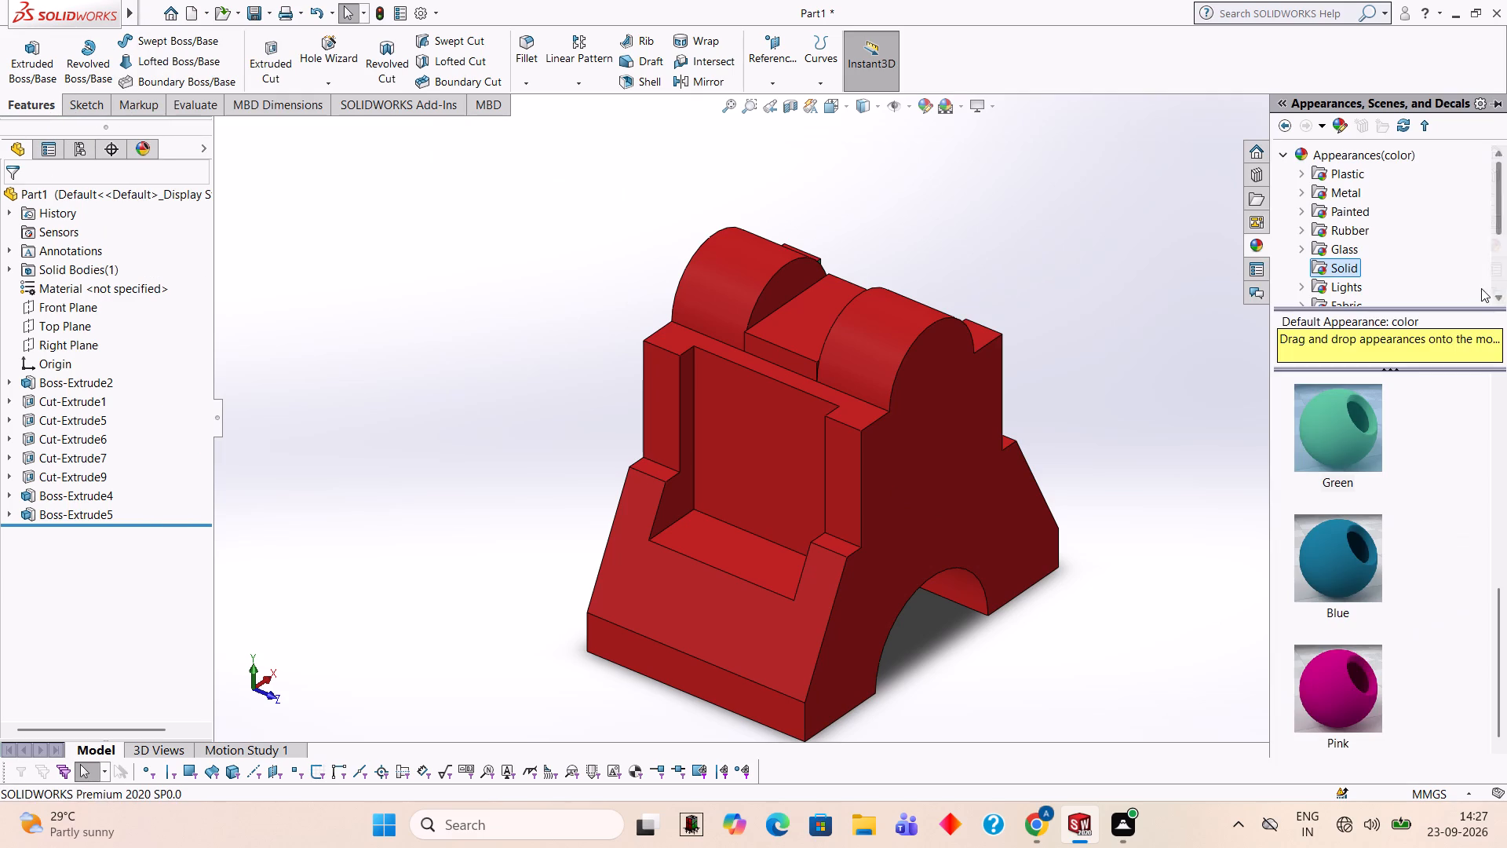
pyautogui.moveTo(1351, 424); pyautogui.dragTo(767, 460)
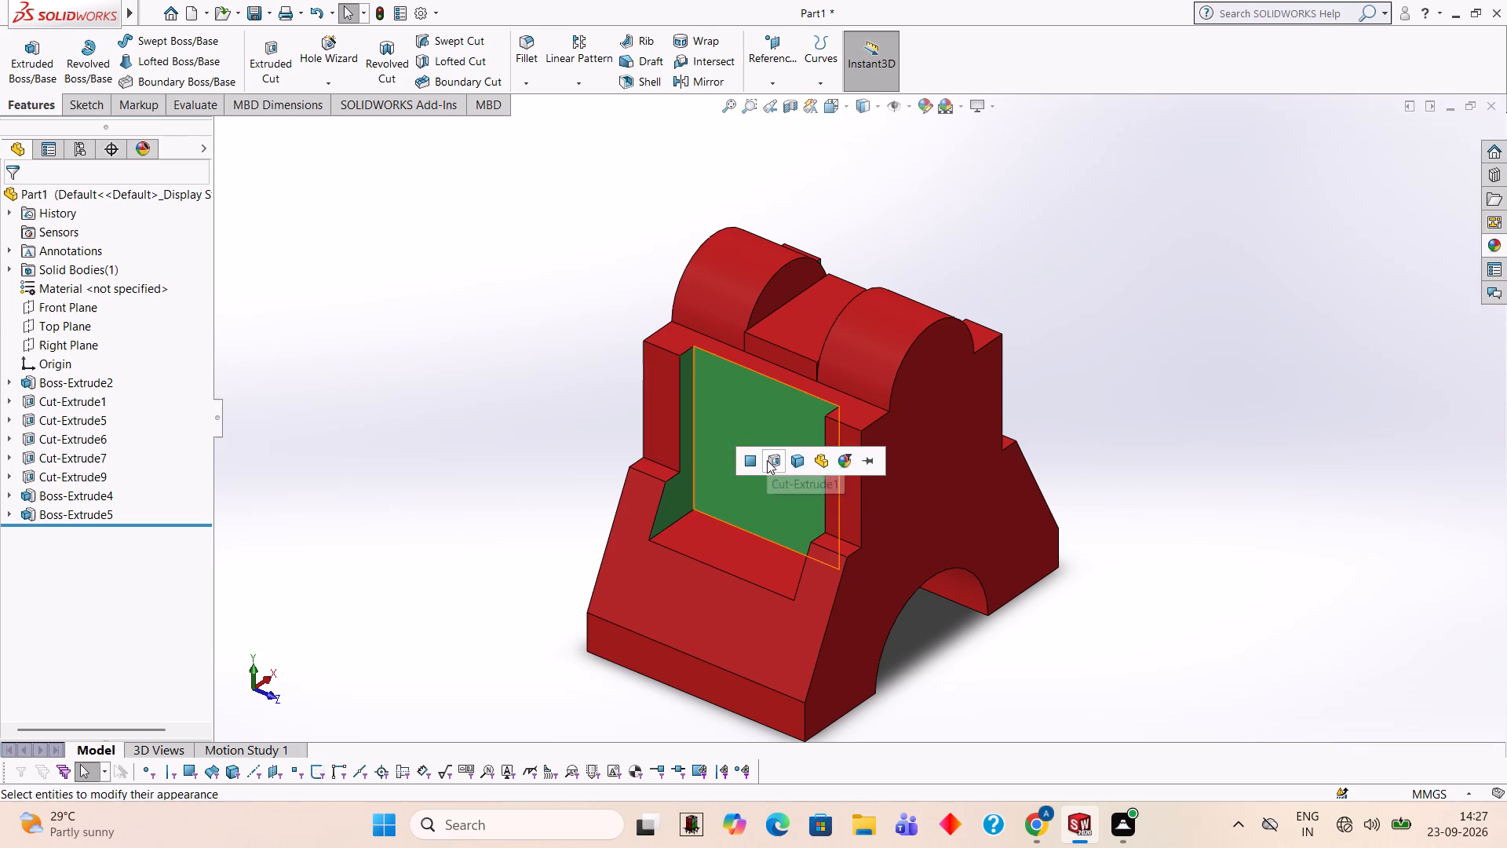
pyautogui.click(778, 462)
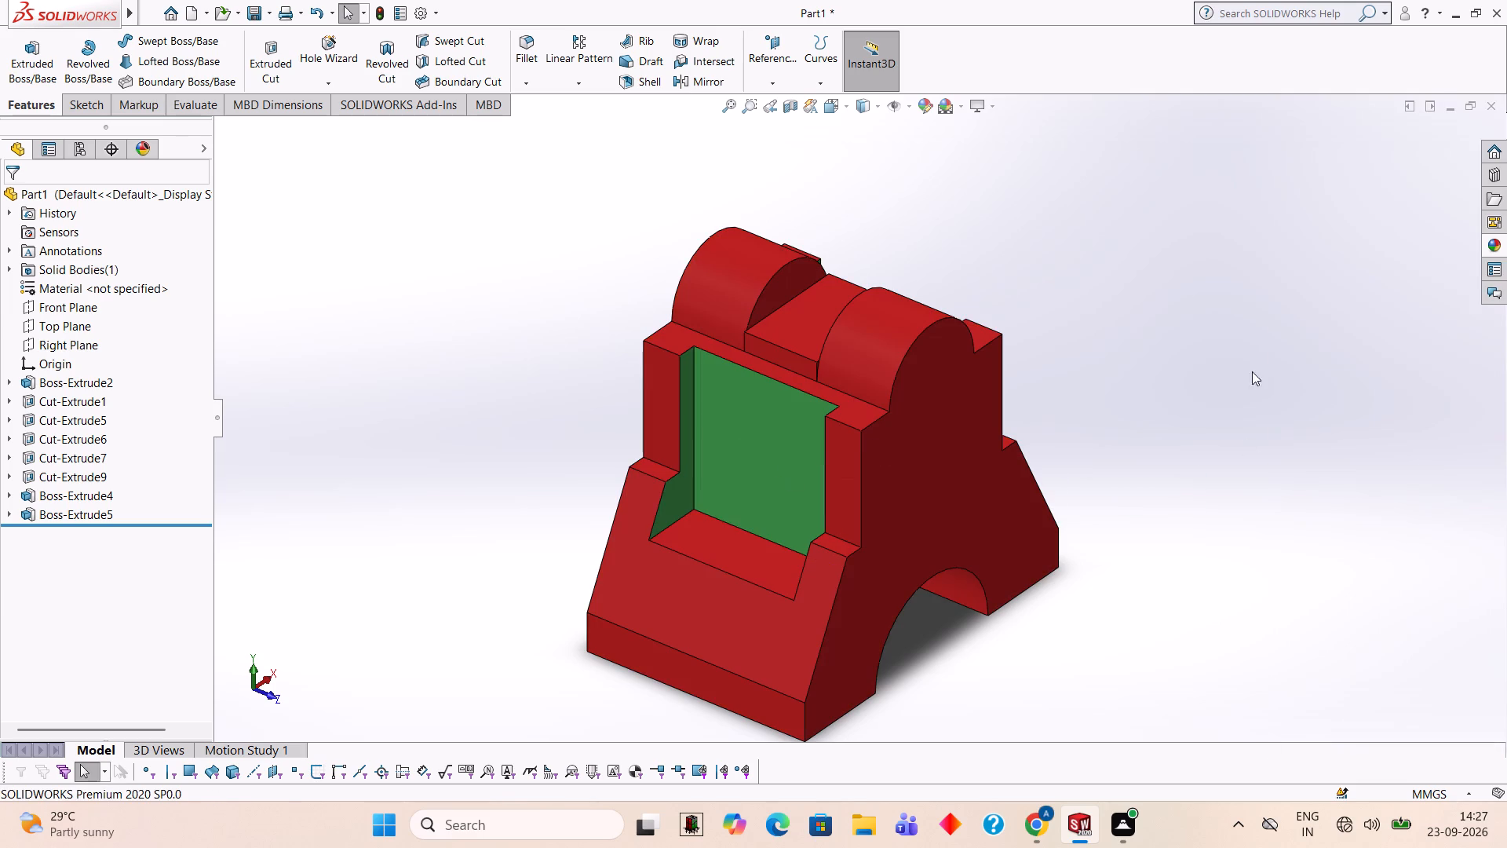
pyautogui.click(1492, 239)
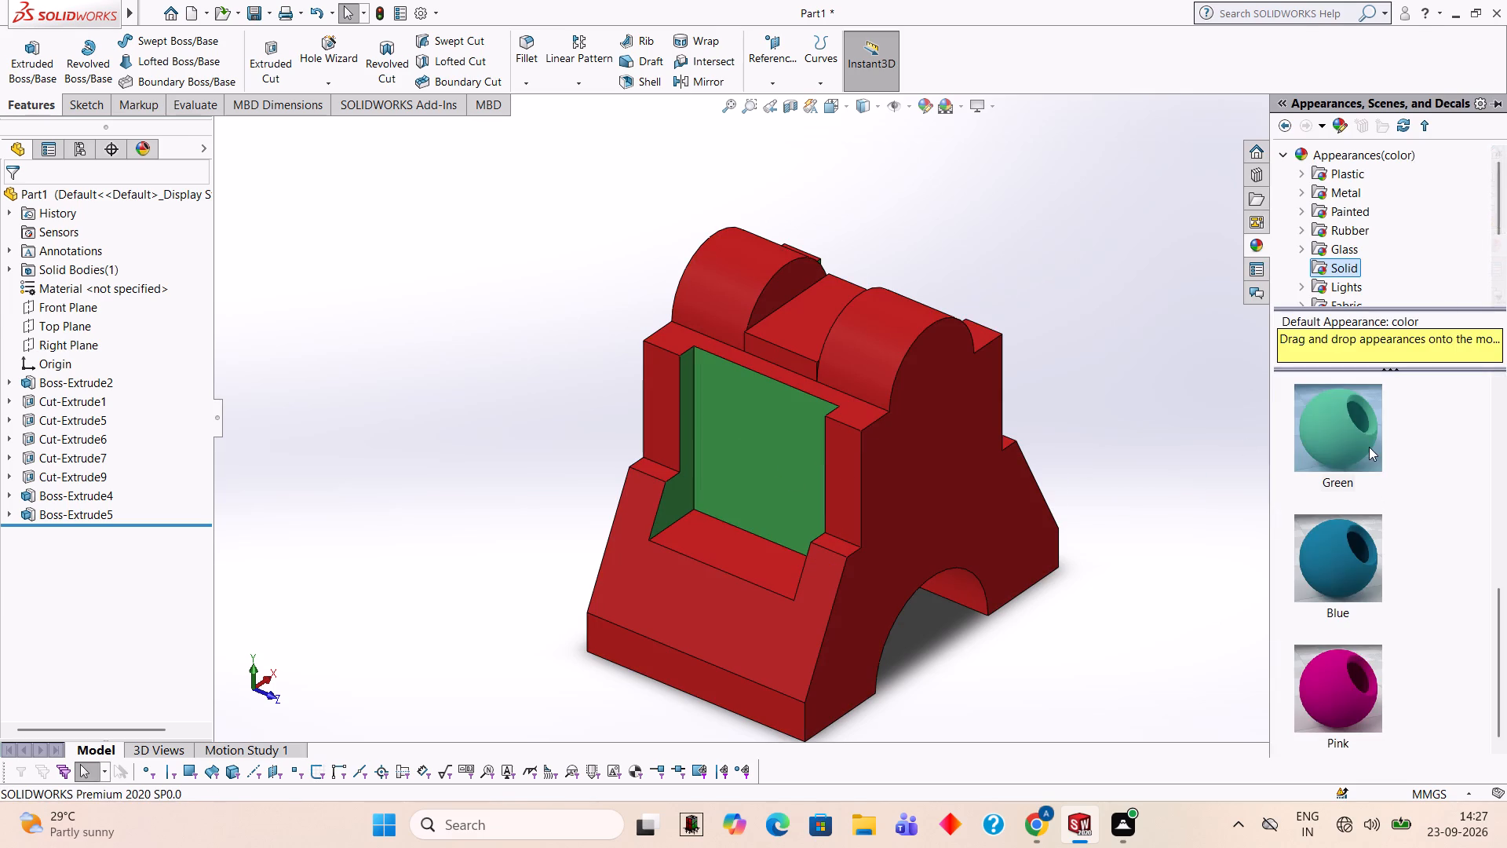
pyautogui.moveTo(1368, 442); pyautogui.dragTo(775, 554)
pyautogui.click(775, 554)
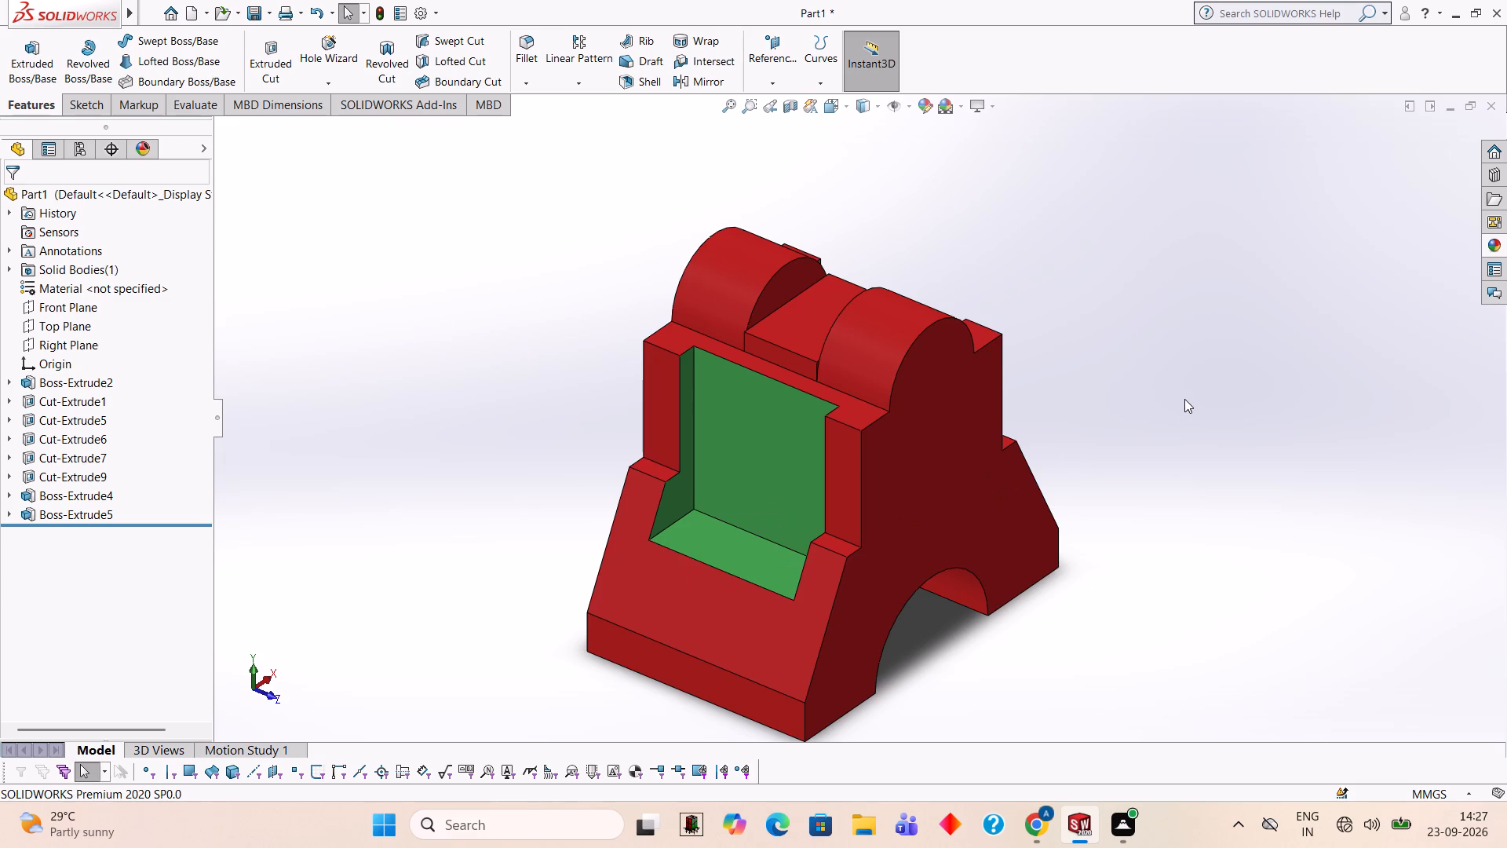
# Apply the pink solid appearance to the curved face of the arch under the bracket.
pyautogui.moveTo(1116, 618); pyautogui.dragTo(1077, 299, button='middle')
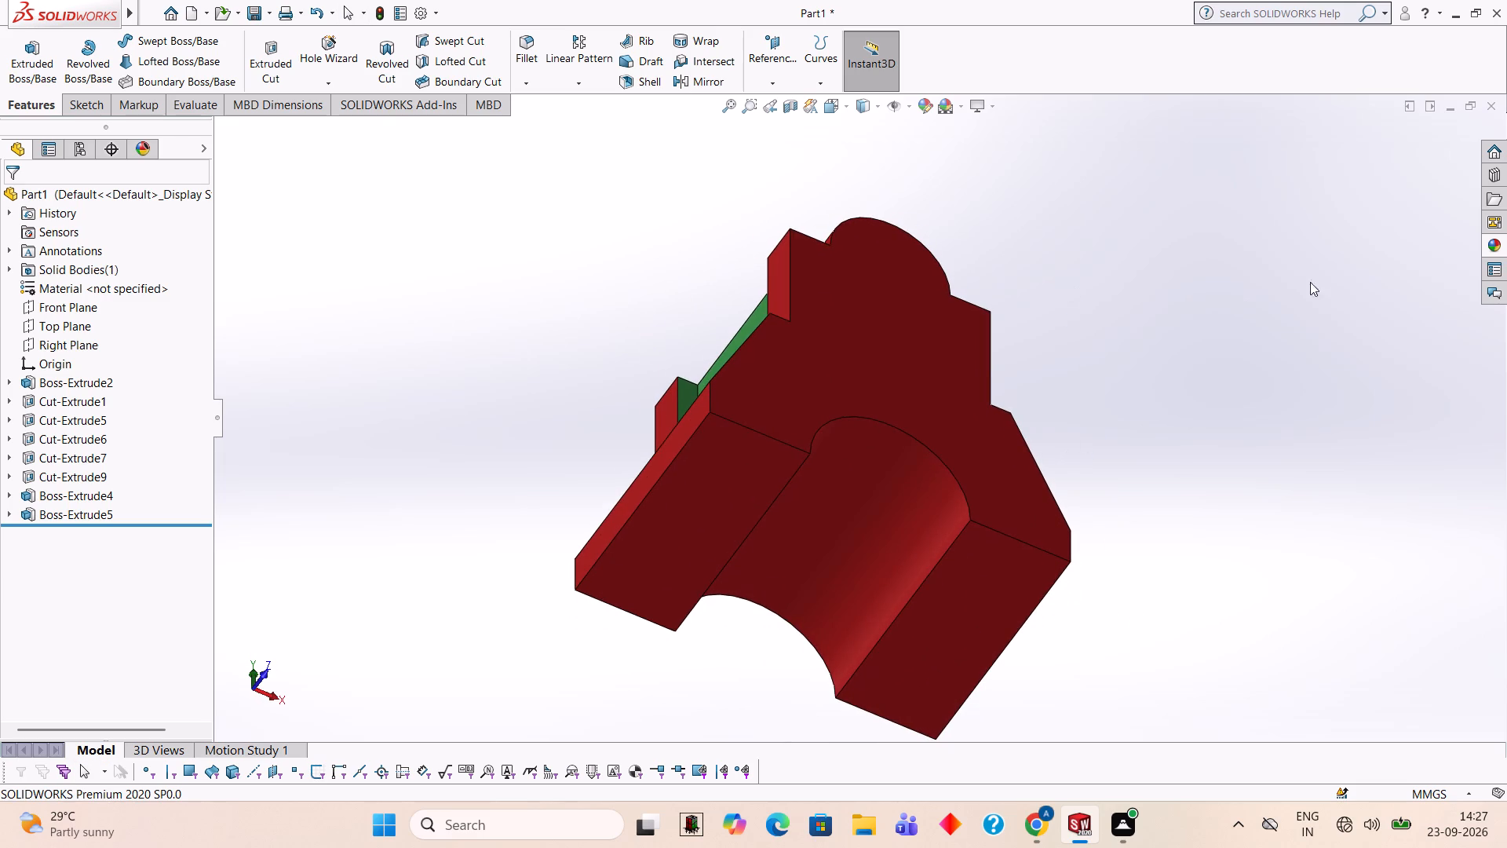
pyautogui.click(1506, 246)
pyautogui.moveTo(1345, 684); pyautogui.dragTo(1281, 671)
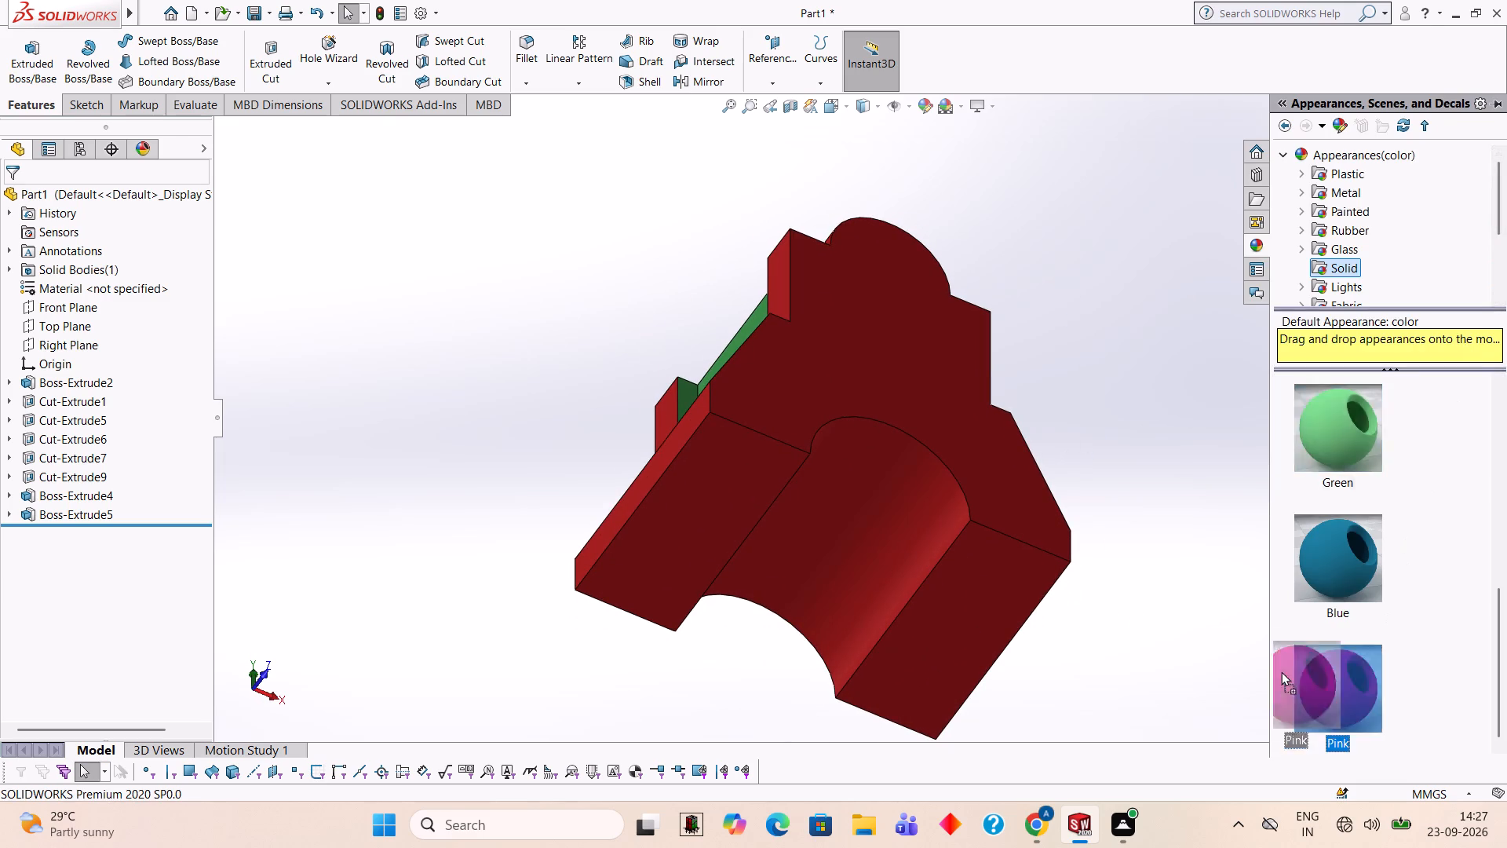
pyautogui.moveTo(1281, 671); pyautogui.dragTo(860, 503)
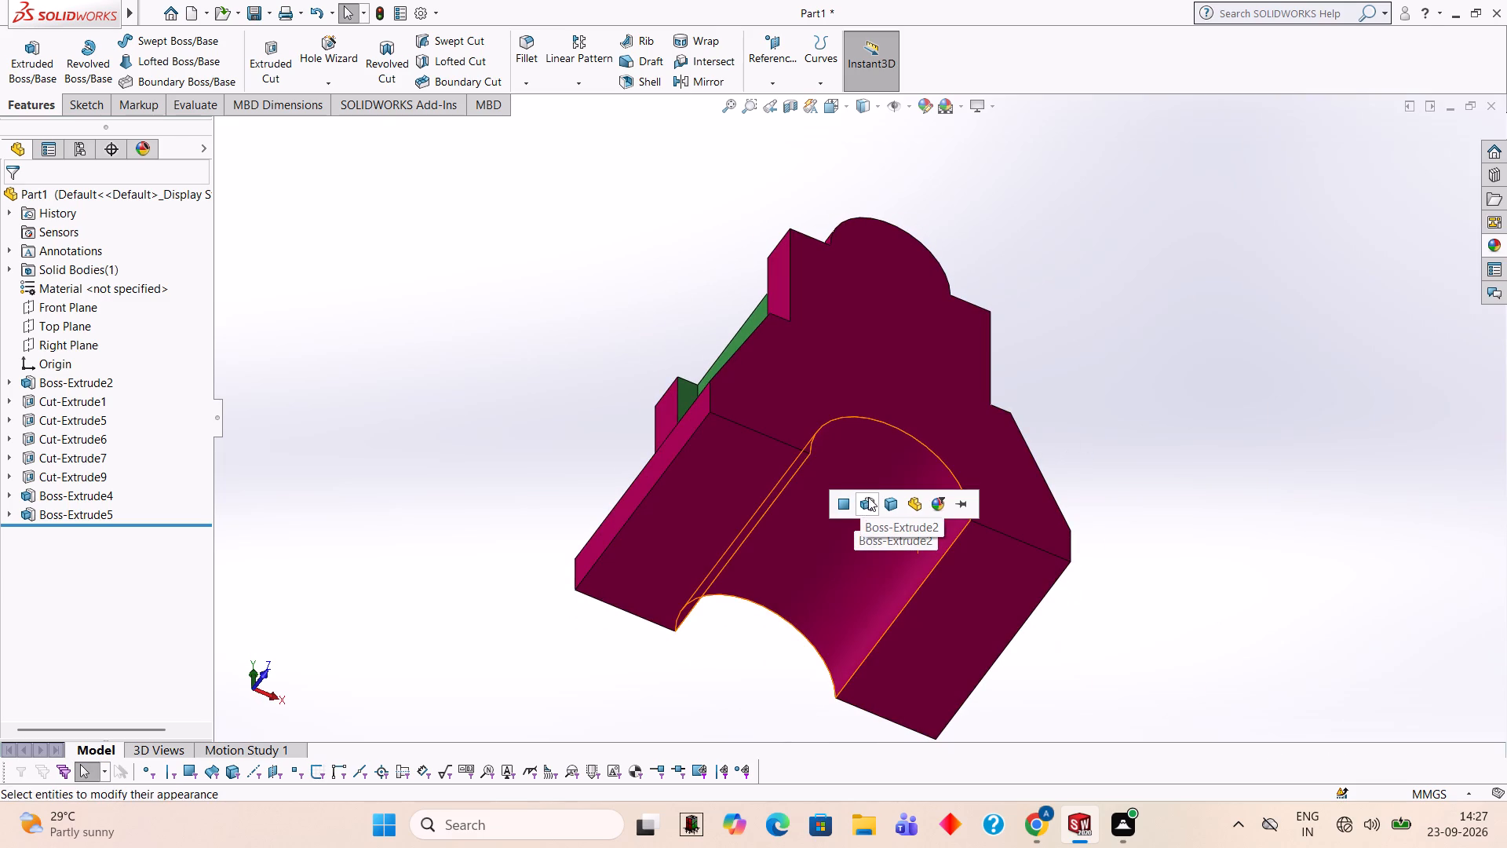
pyautogui.click(838, 501)
# Examine the coloured bracket from several angles, checking the green recess and the pink arch.
pyautogui.moveTo(1080, 371); pyautogui.dragTo(1107, 599, button='middle')
pyautogui.scroll(2, 1113, 471)
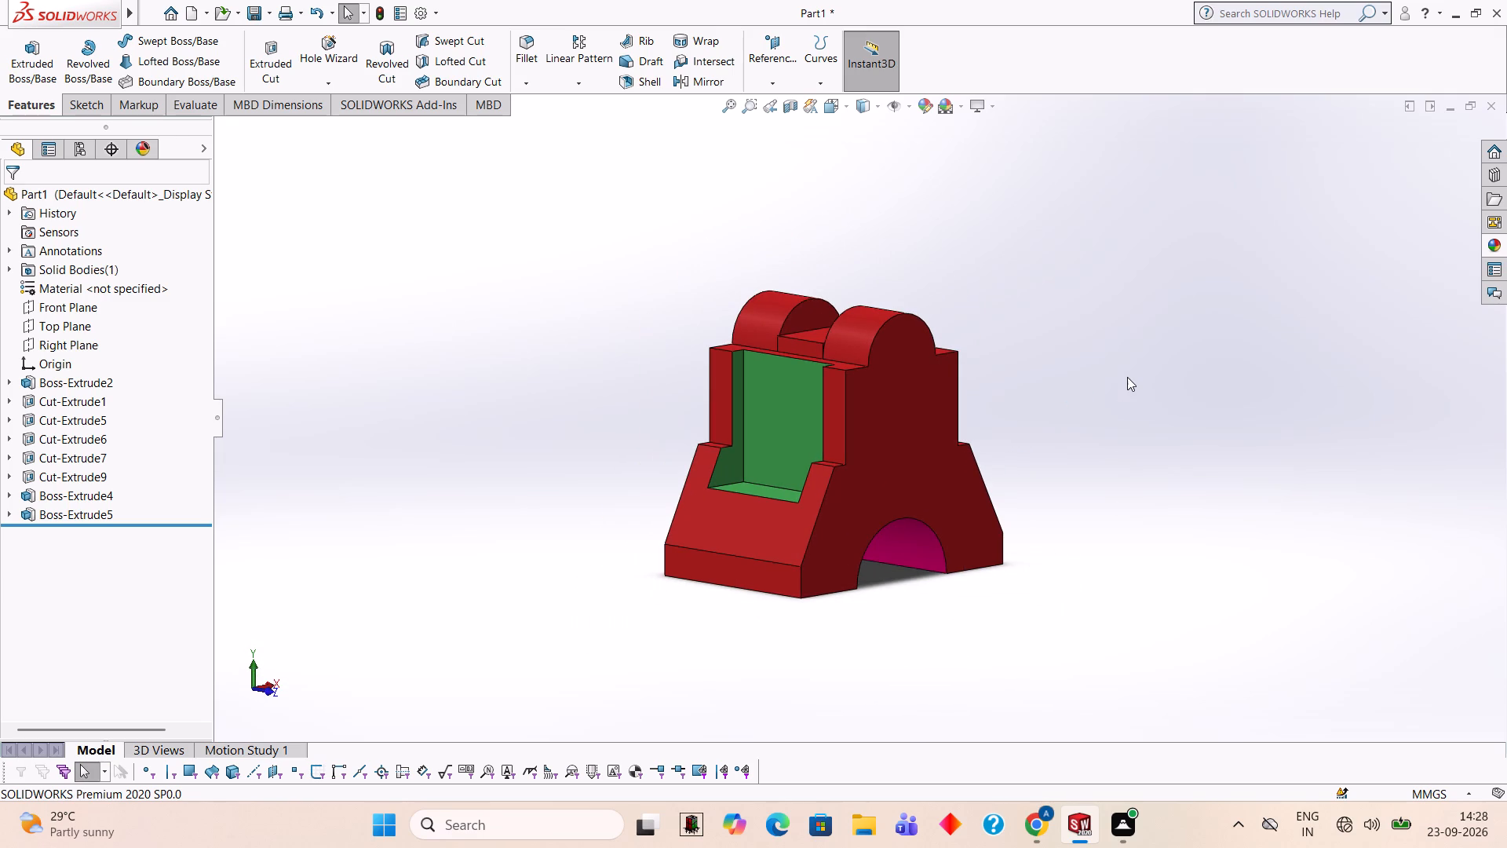
pyautogui.scroll(2, 1125, 375)
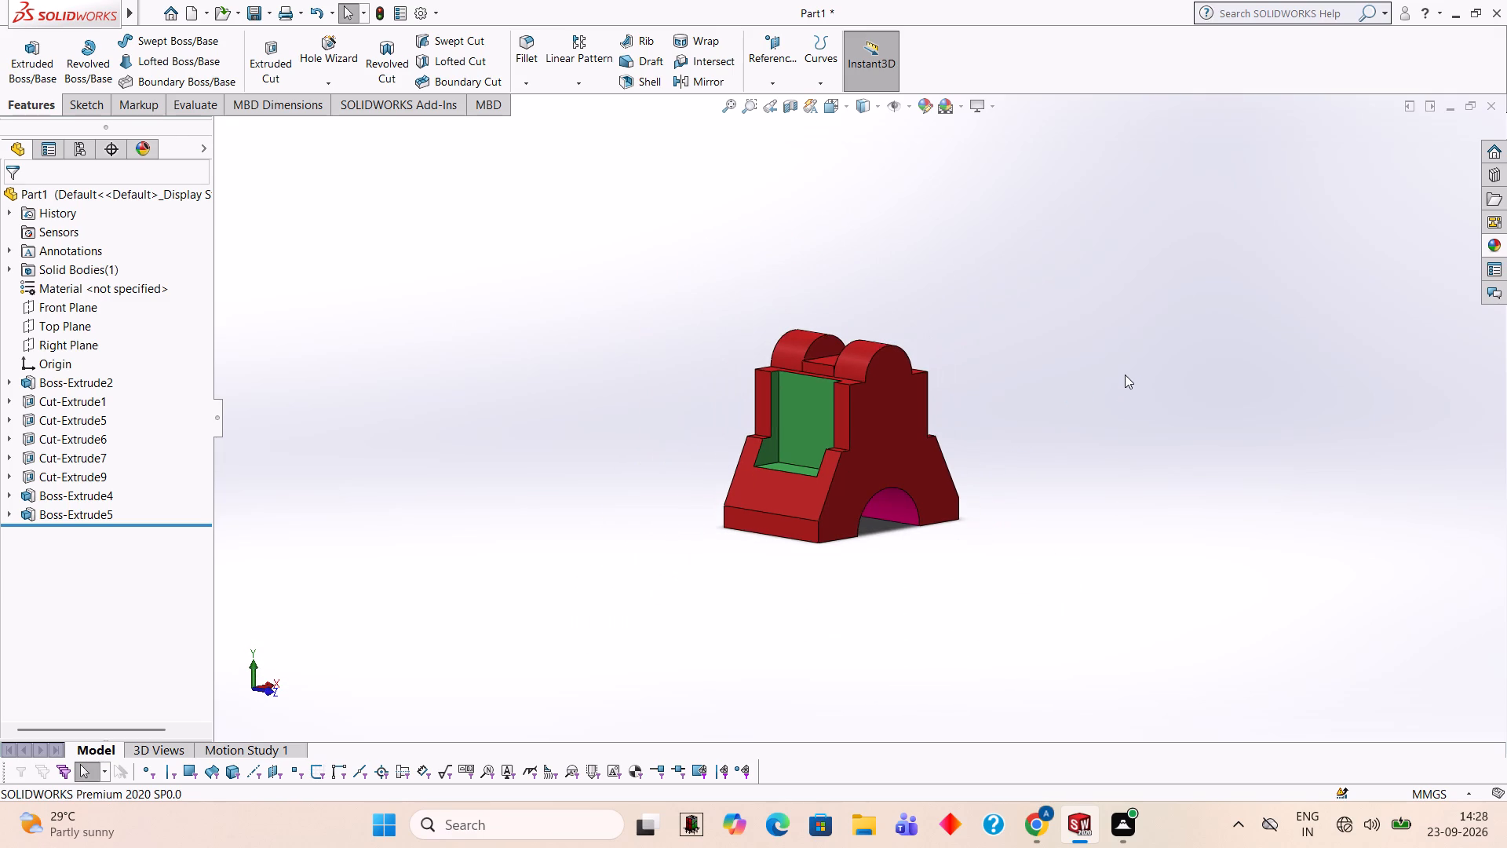
pyautogui.scroll(-1, 1122, 375)
pyautogui.moveTo(1096, 375); pyautogui.dragTo(1082, 375, button='middle')
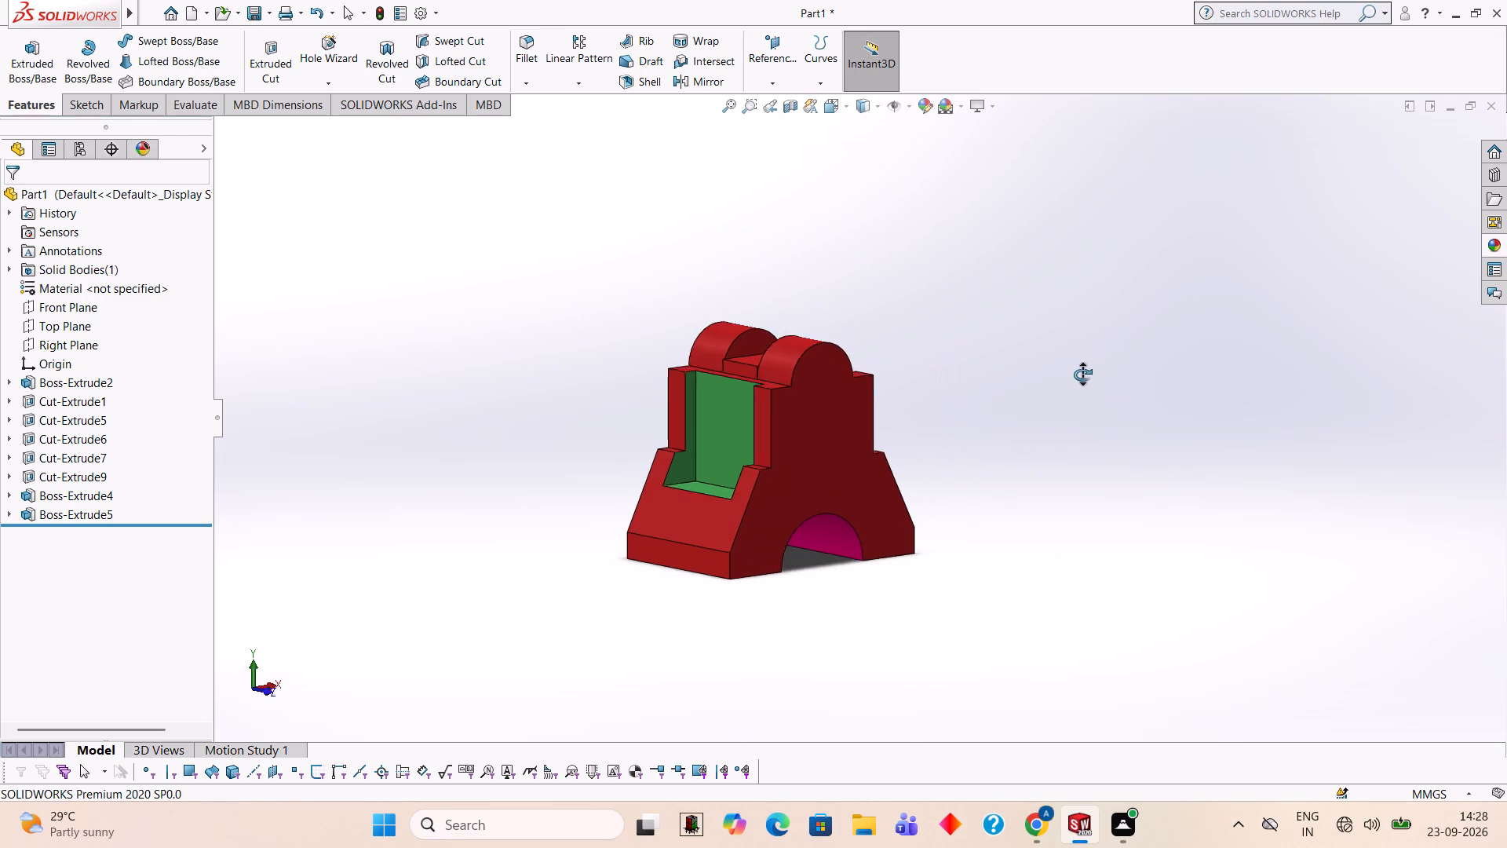
pyautogui.moveTo(1082, 375); pyautogui.dragTo(1118, 411, button='middle')
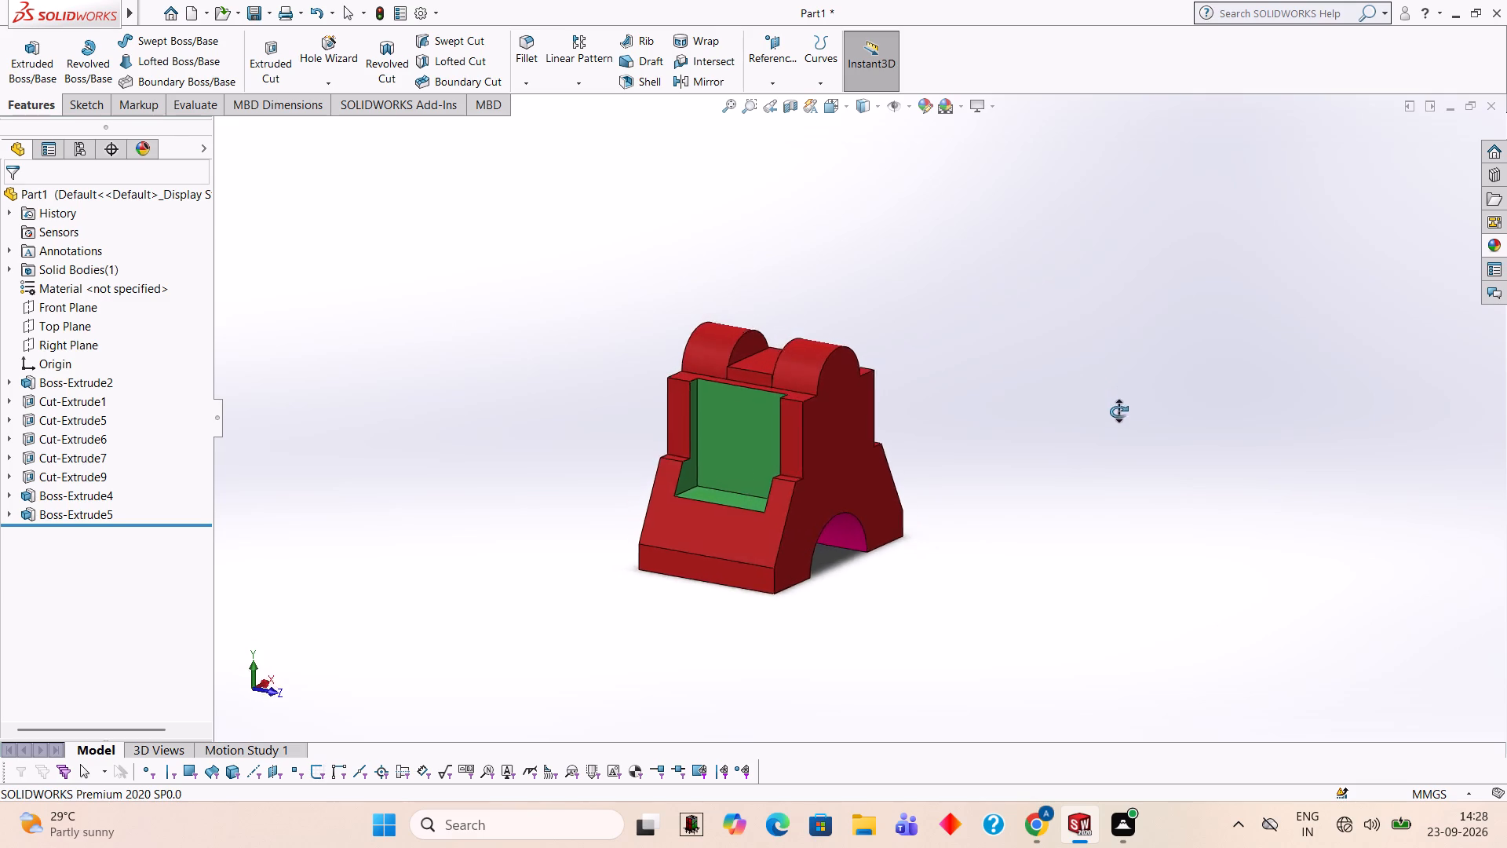
pyautogui.moveTo(1118, 411); pyautogui.dragTo(1089, 491, button='middle')
pyautogui.scroll(2, 1064, 448)
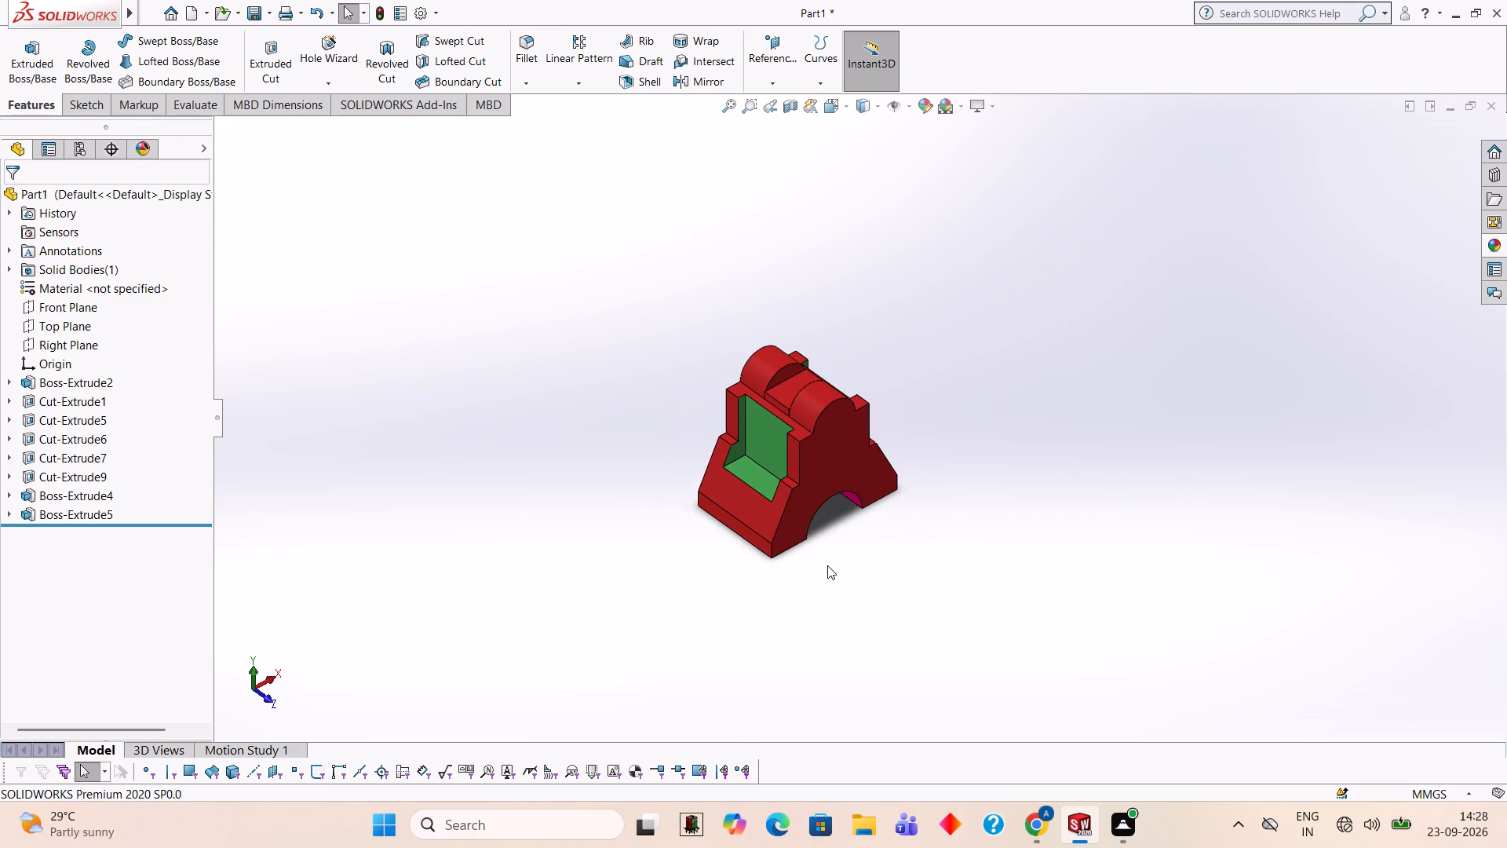
pyautogui.moveTo(827, 565); pyautogui.dragTo(837, 498, button='middle')
pyautogui.scroll(-3, 851, 491)
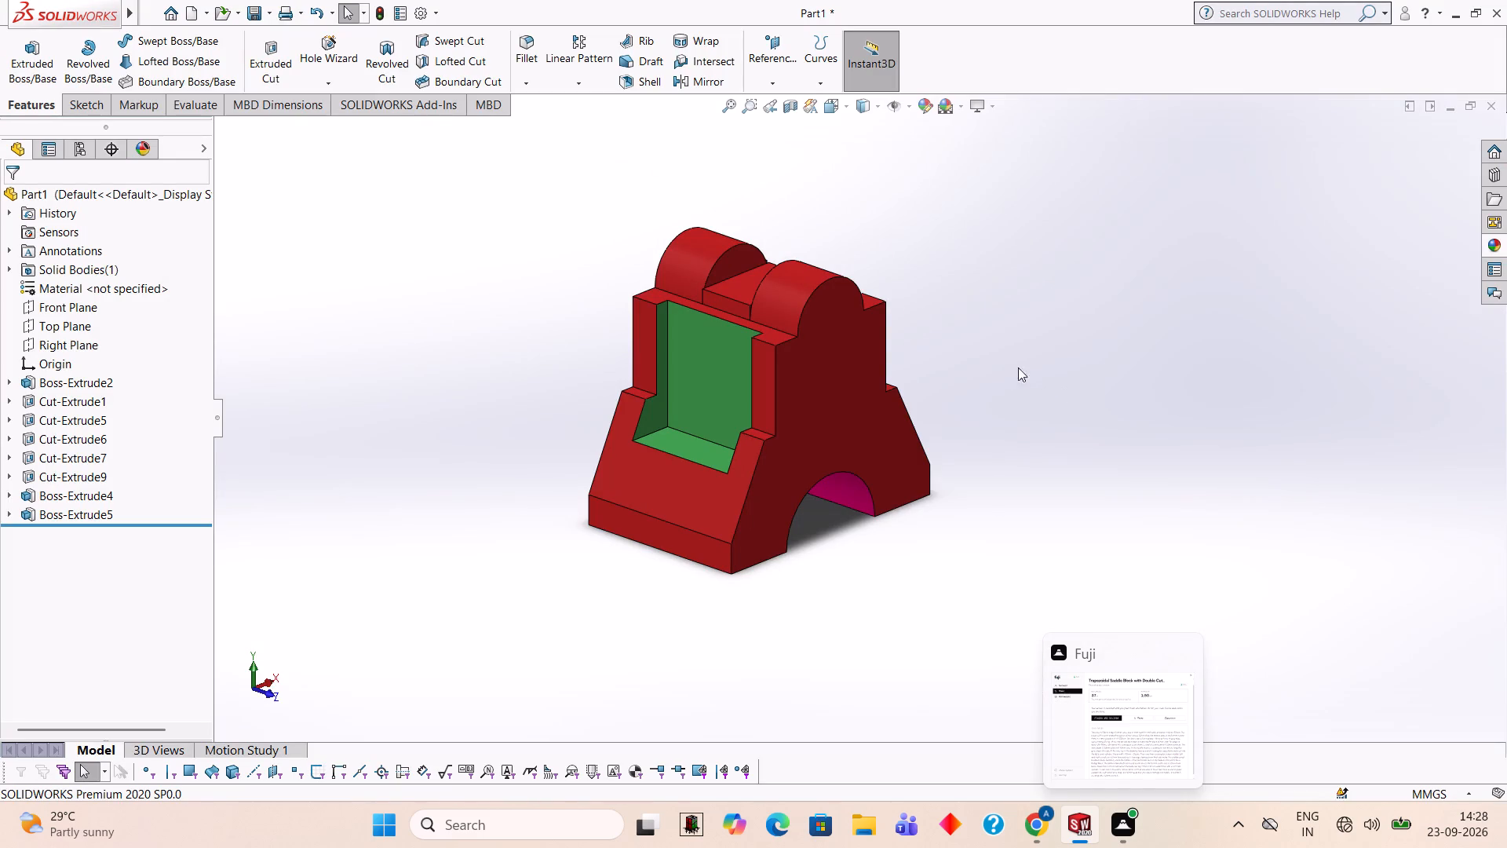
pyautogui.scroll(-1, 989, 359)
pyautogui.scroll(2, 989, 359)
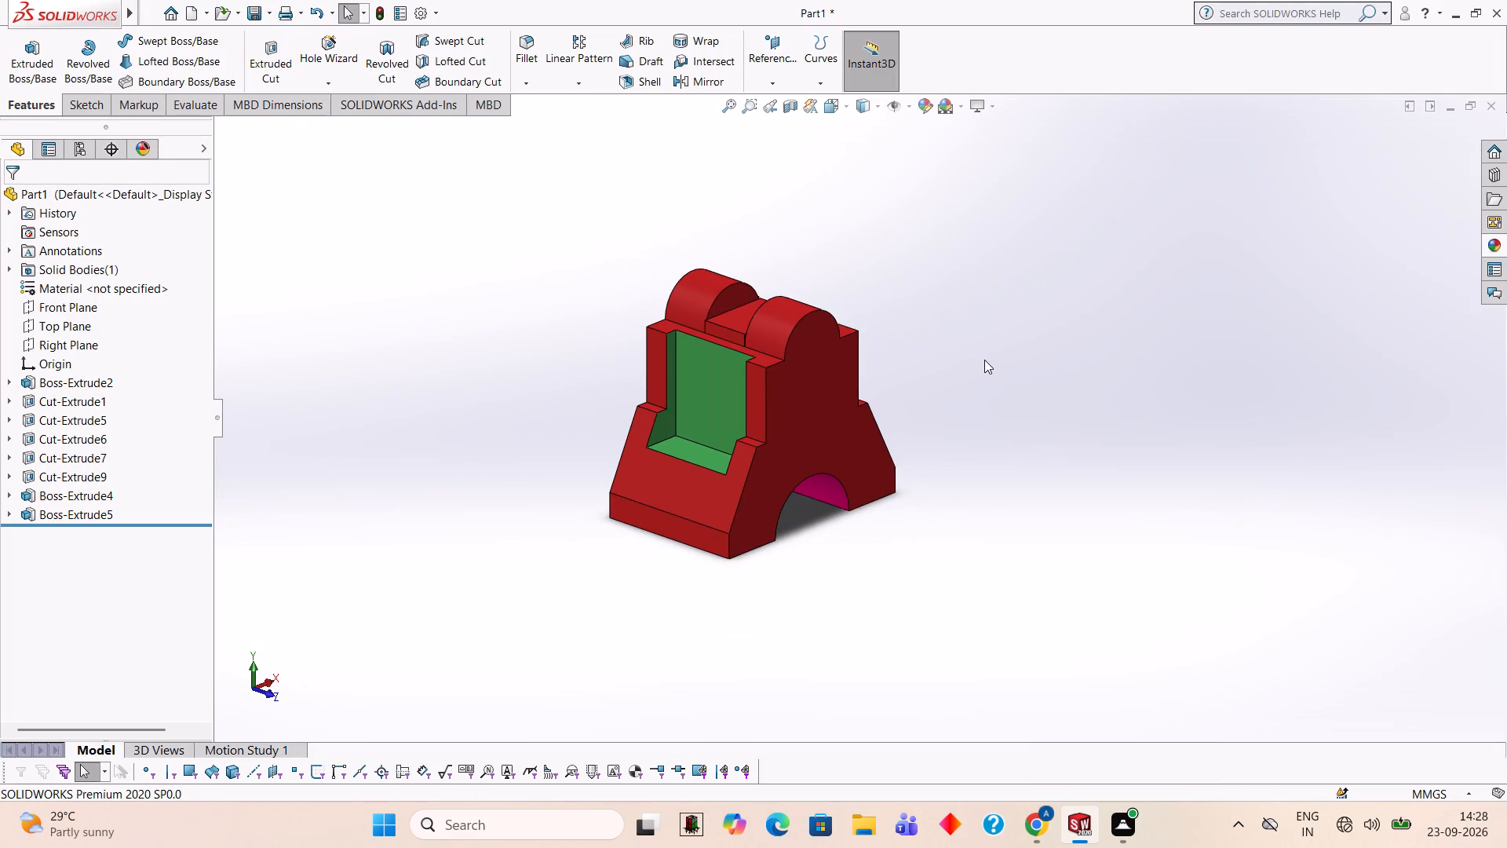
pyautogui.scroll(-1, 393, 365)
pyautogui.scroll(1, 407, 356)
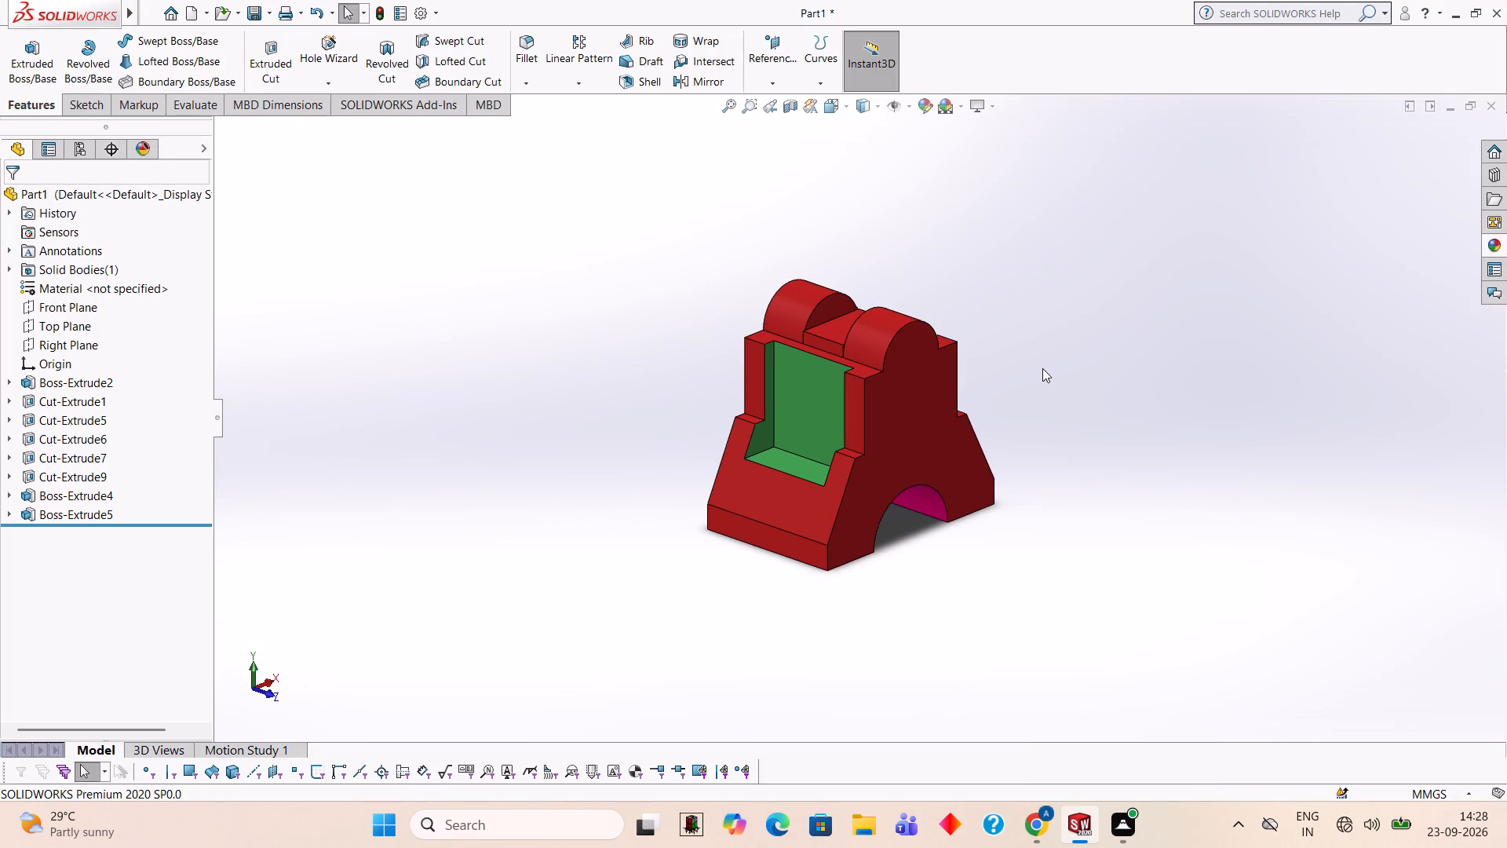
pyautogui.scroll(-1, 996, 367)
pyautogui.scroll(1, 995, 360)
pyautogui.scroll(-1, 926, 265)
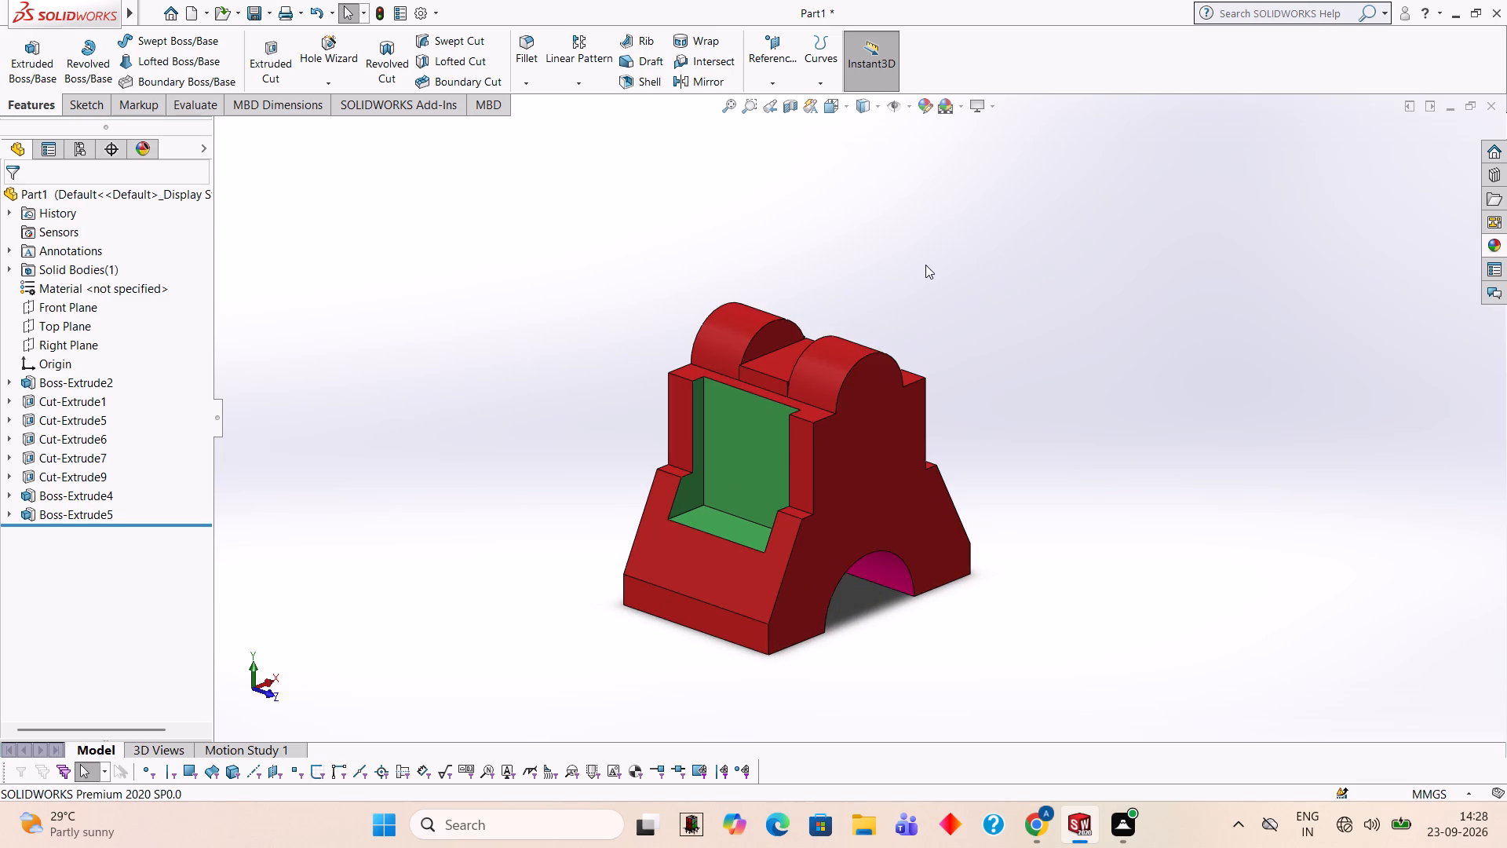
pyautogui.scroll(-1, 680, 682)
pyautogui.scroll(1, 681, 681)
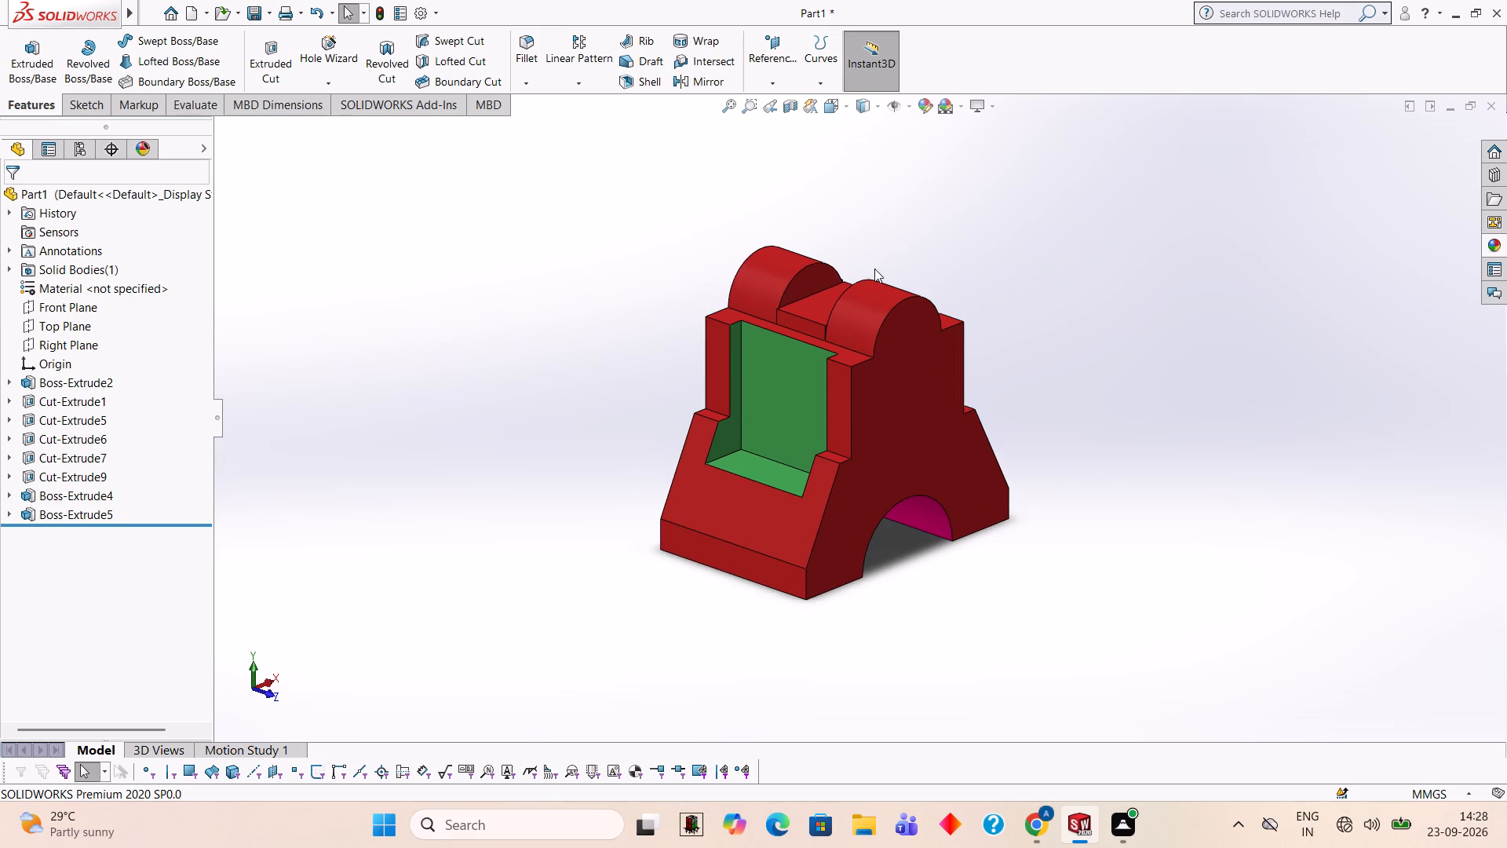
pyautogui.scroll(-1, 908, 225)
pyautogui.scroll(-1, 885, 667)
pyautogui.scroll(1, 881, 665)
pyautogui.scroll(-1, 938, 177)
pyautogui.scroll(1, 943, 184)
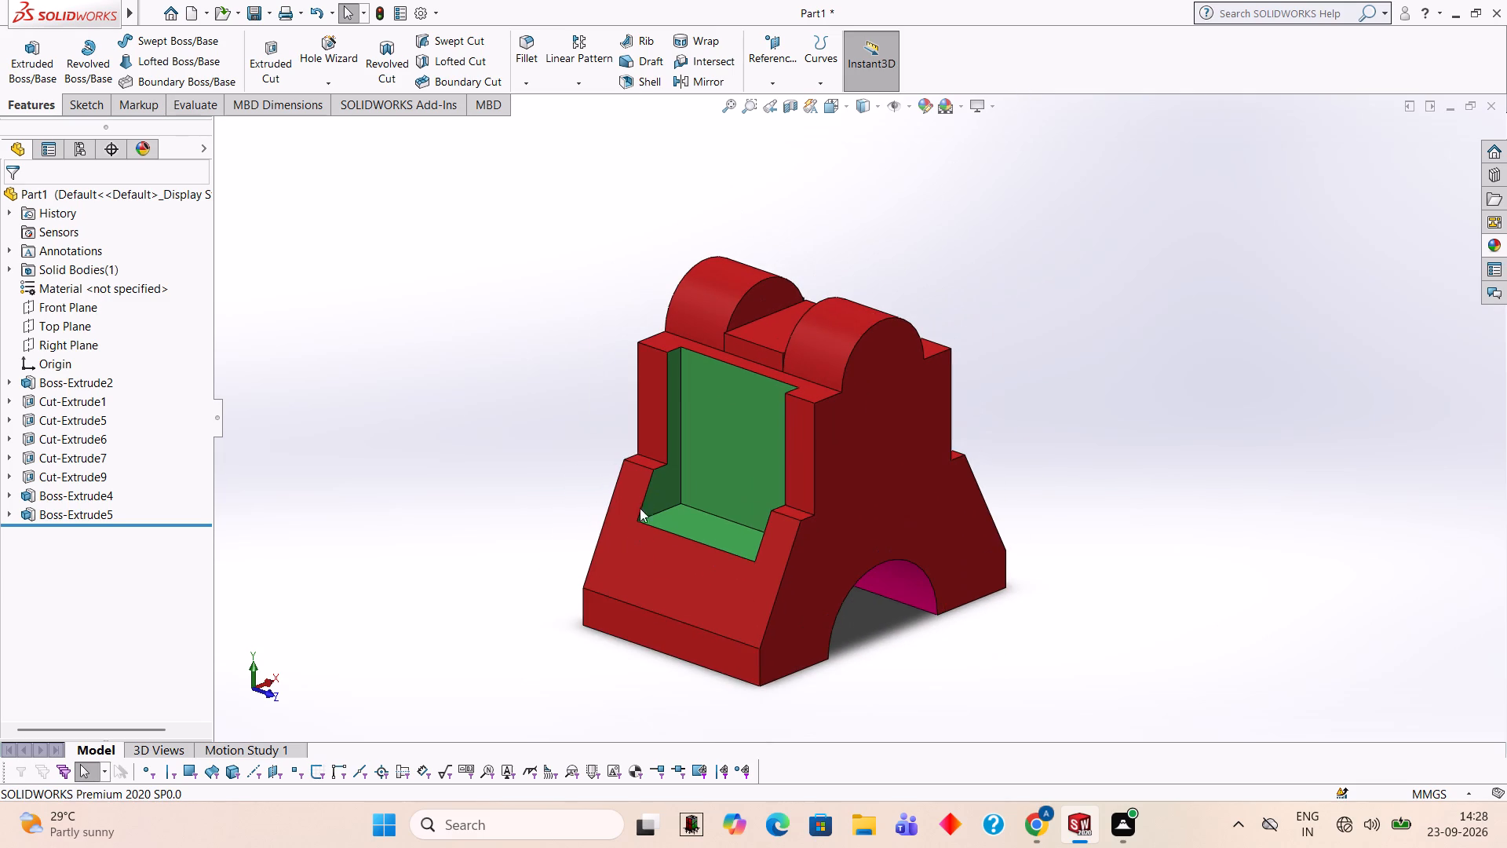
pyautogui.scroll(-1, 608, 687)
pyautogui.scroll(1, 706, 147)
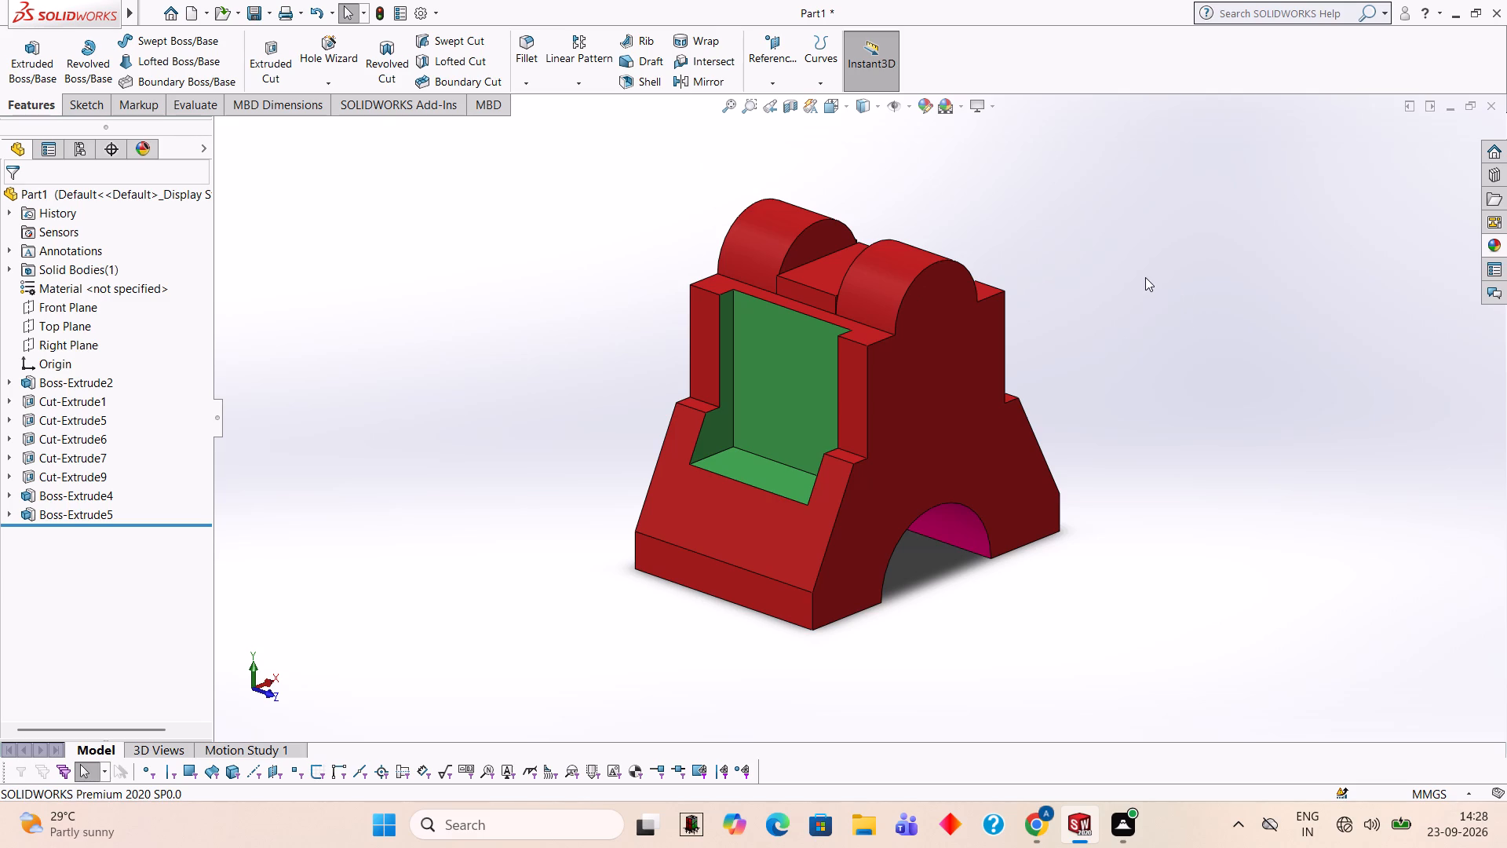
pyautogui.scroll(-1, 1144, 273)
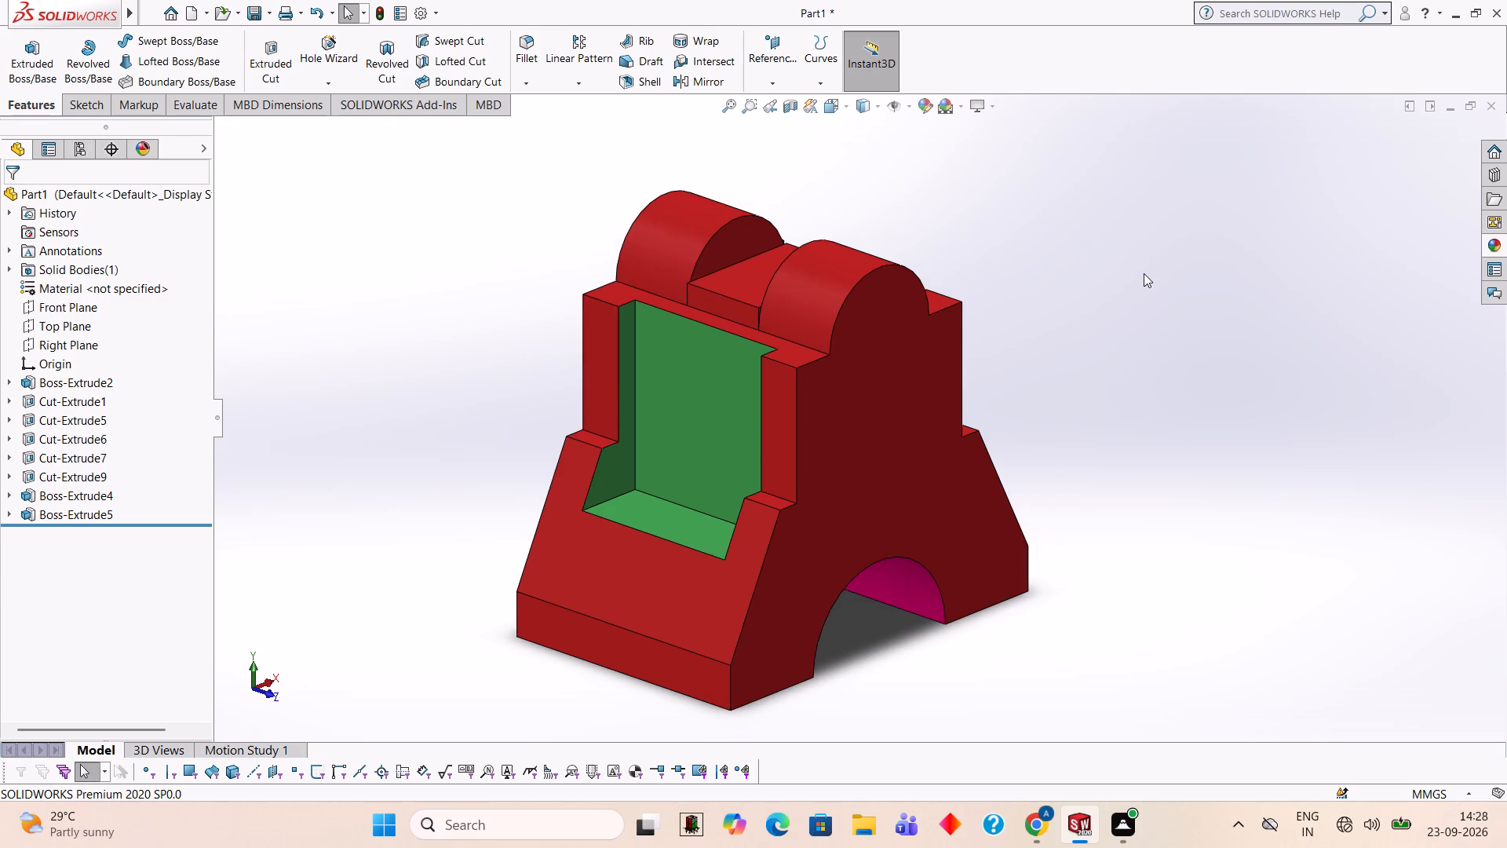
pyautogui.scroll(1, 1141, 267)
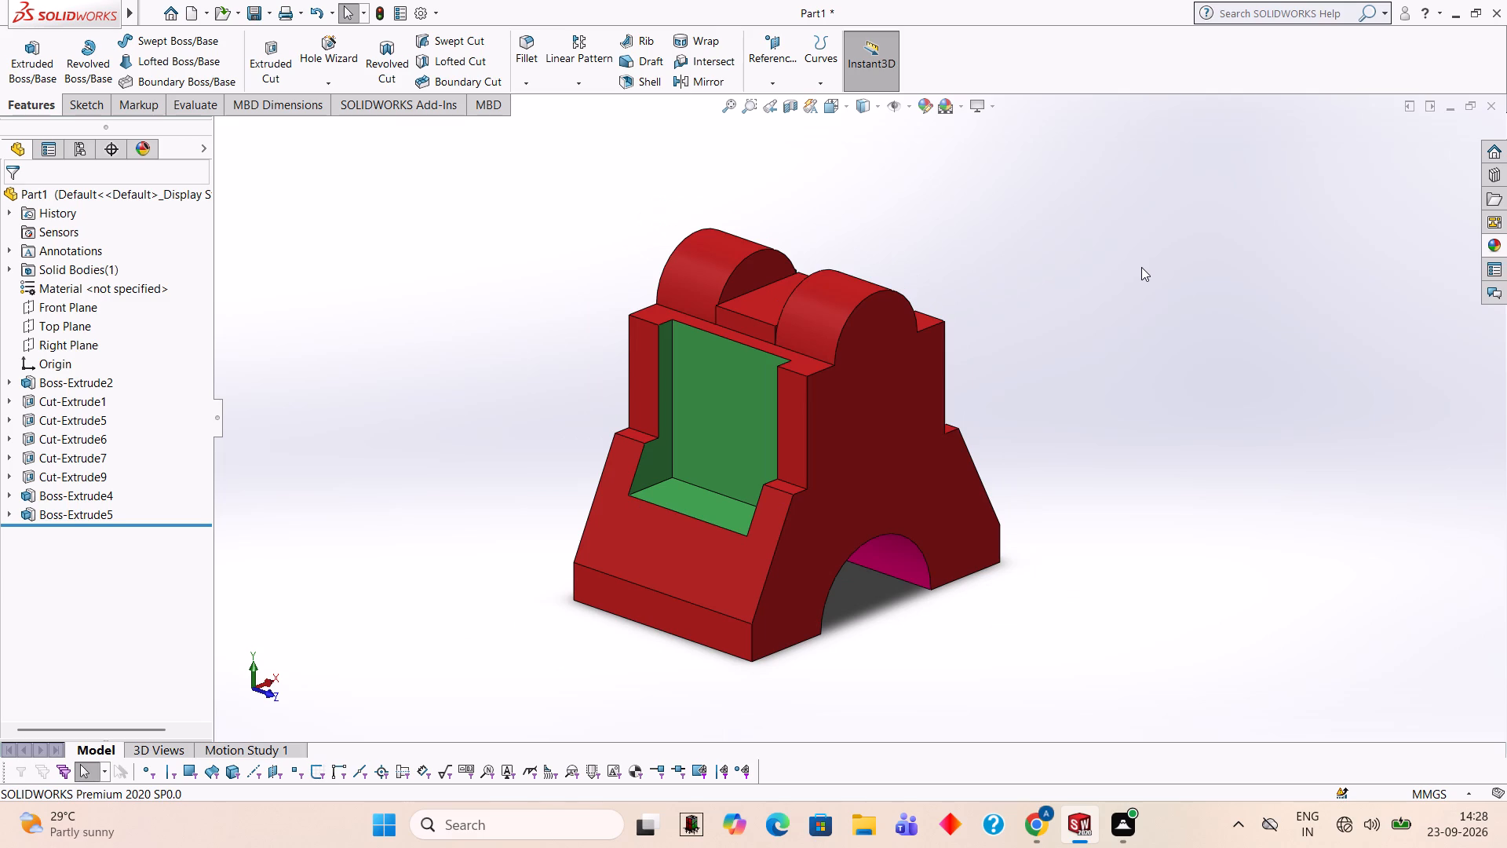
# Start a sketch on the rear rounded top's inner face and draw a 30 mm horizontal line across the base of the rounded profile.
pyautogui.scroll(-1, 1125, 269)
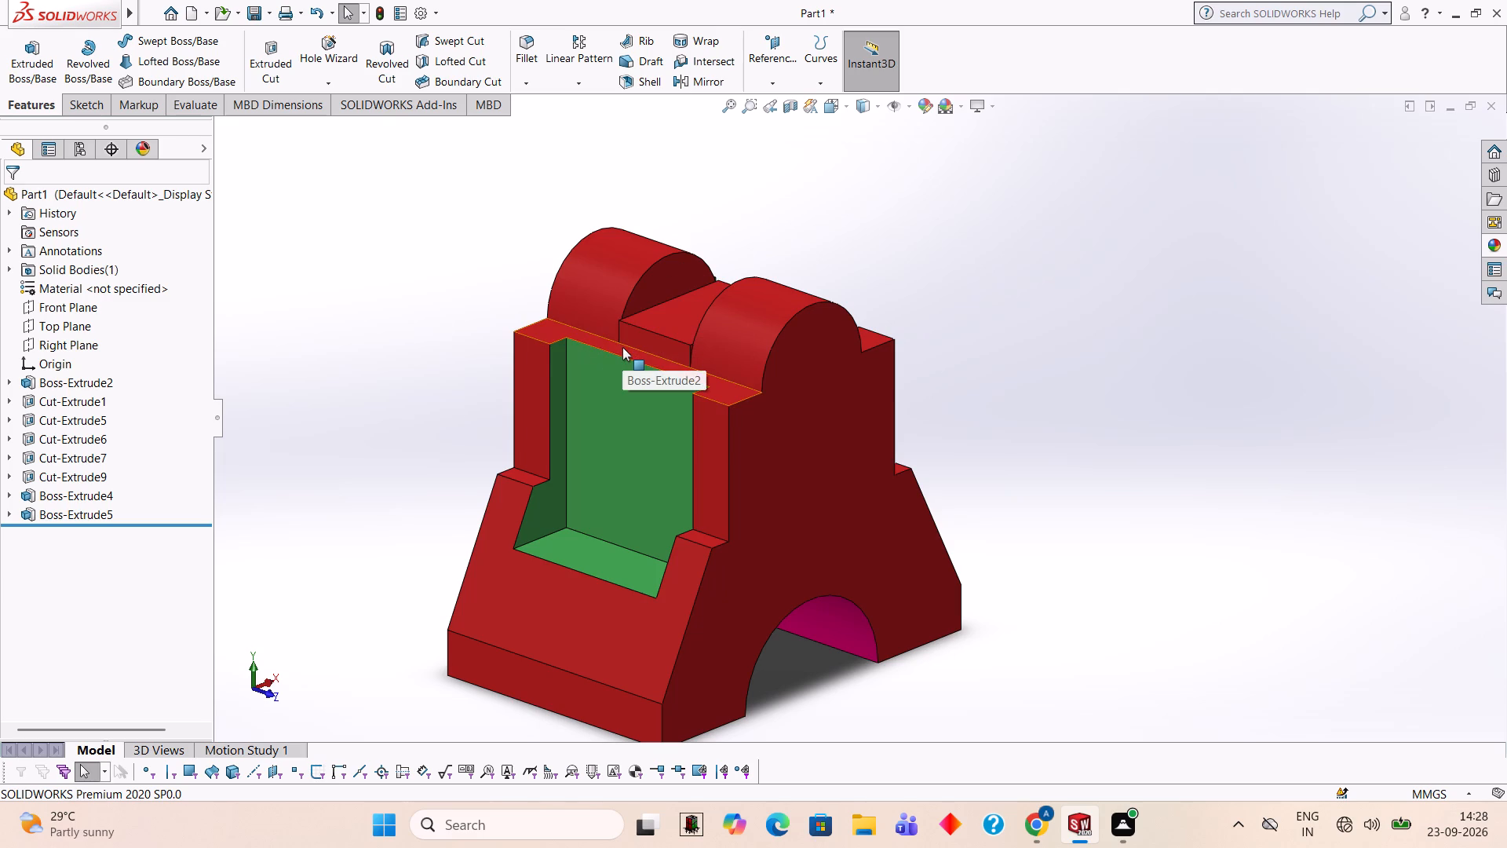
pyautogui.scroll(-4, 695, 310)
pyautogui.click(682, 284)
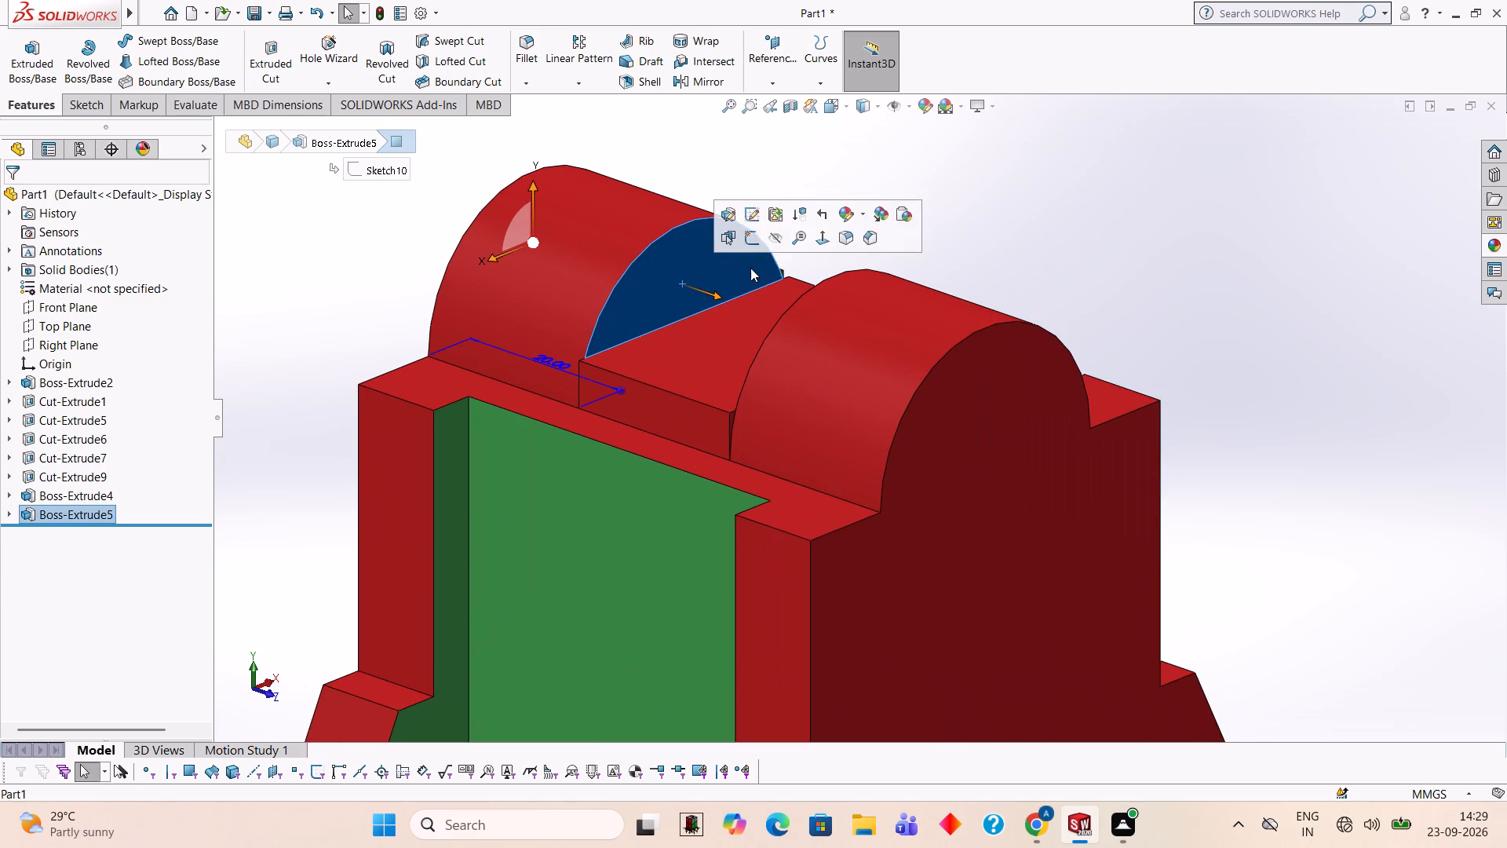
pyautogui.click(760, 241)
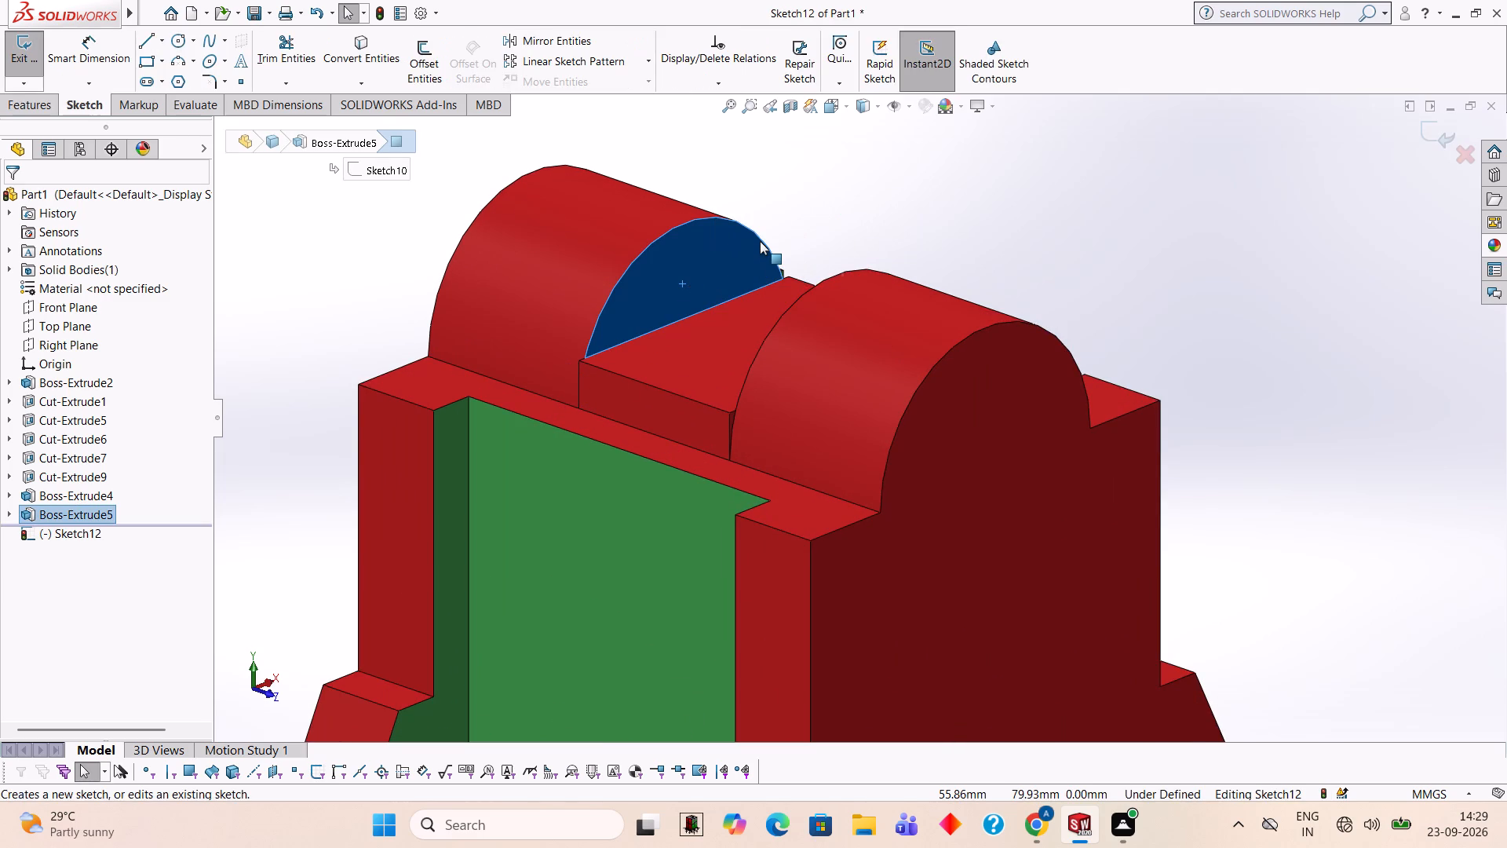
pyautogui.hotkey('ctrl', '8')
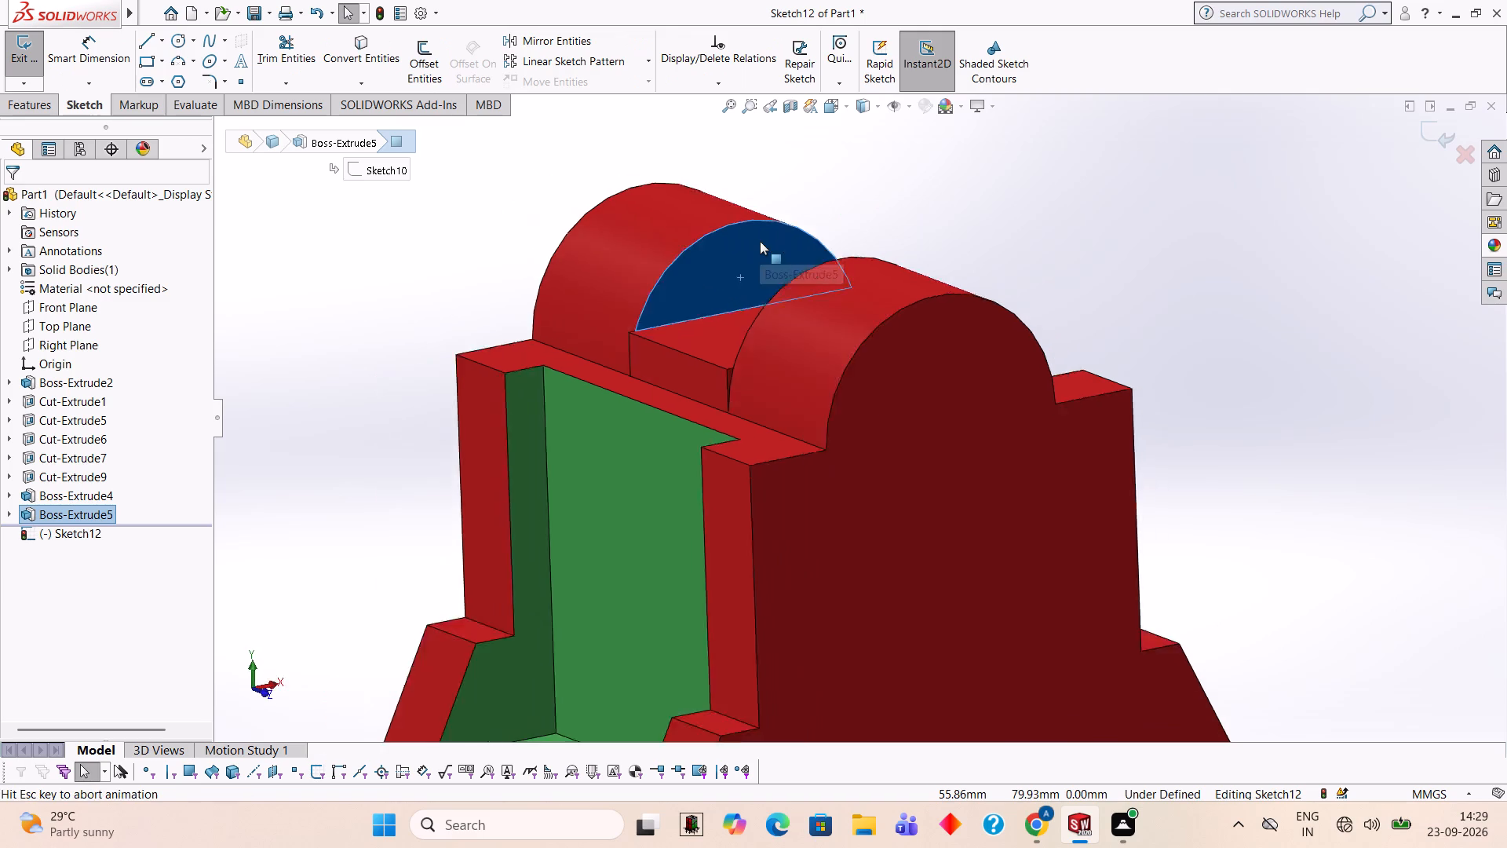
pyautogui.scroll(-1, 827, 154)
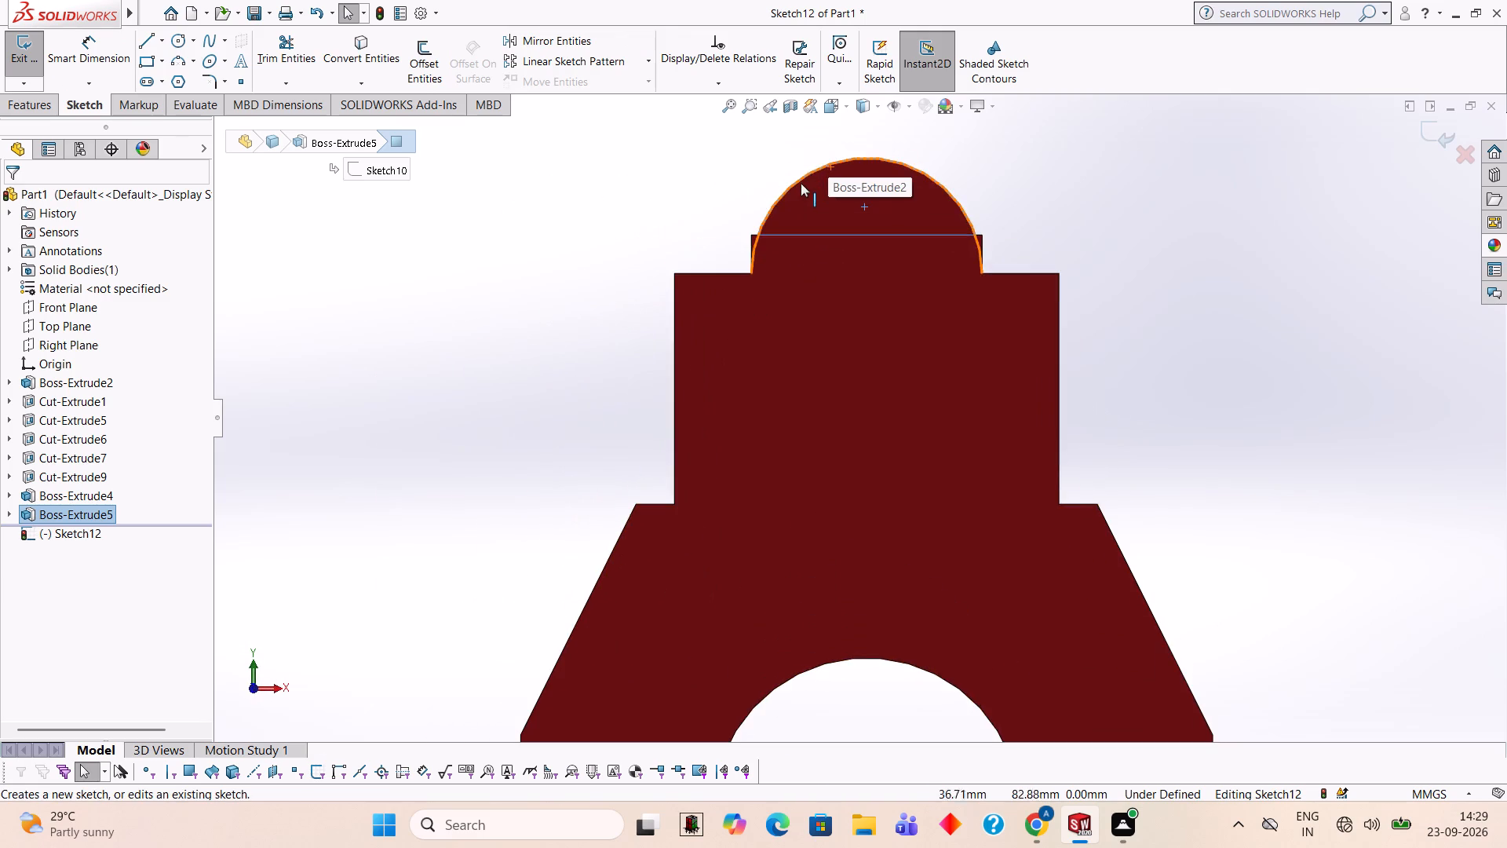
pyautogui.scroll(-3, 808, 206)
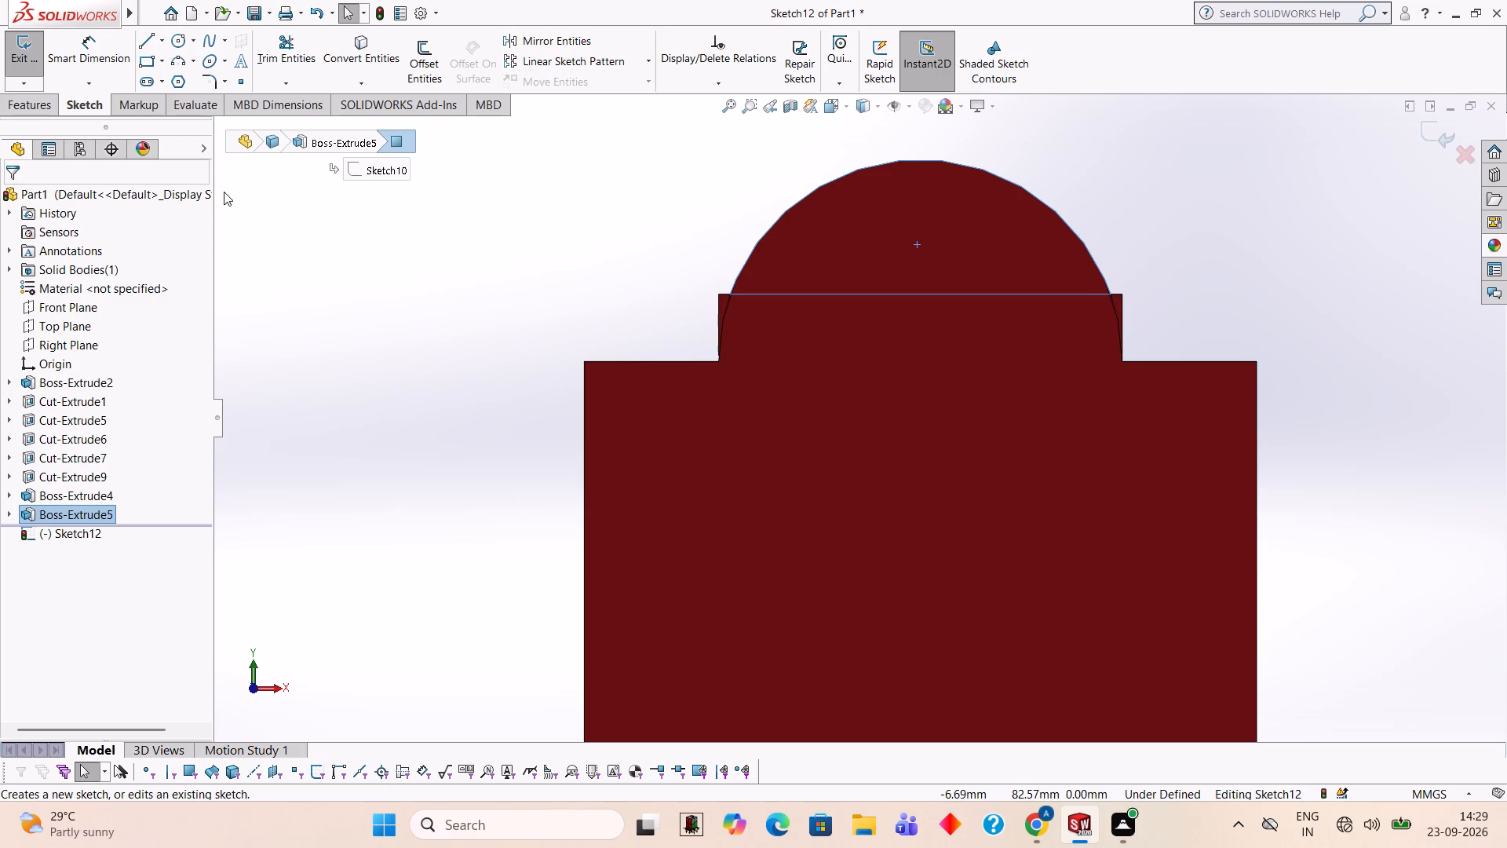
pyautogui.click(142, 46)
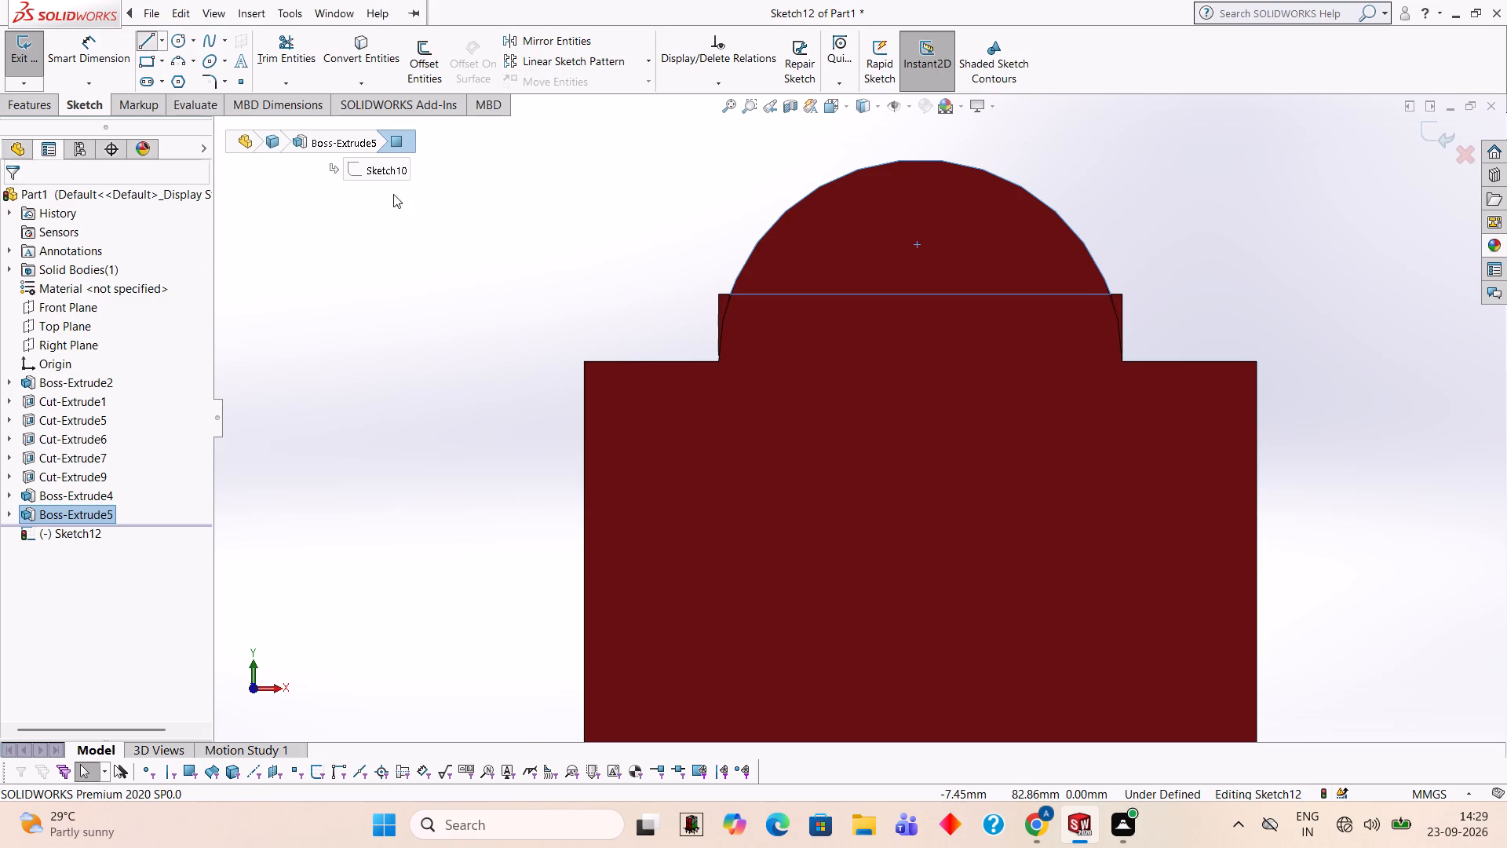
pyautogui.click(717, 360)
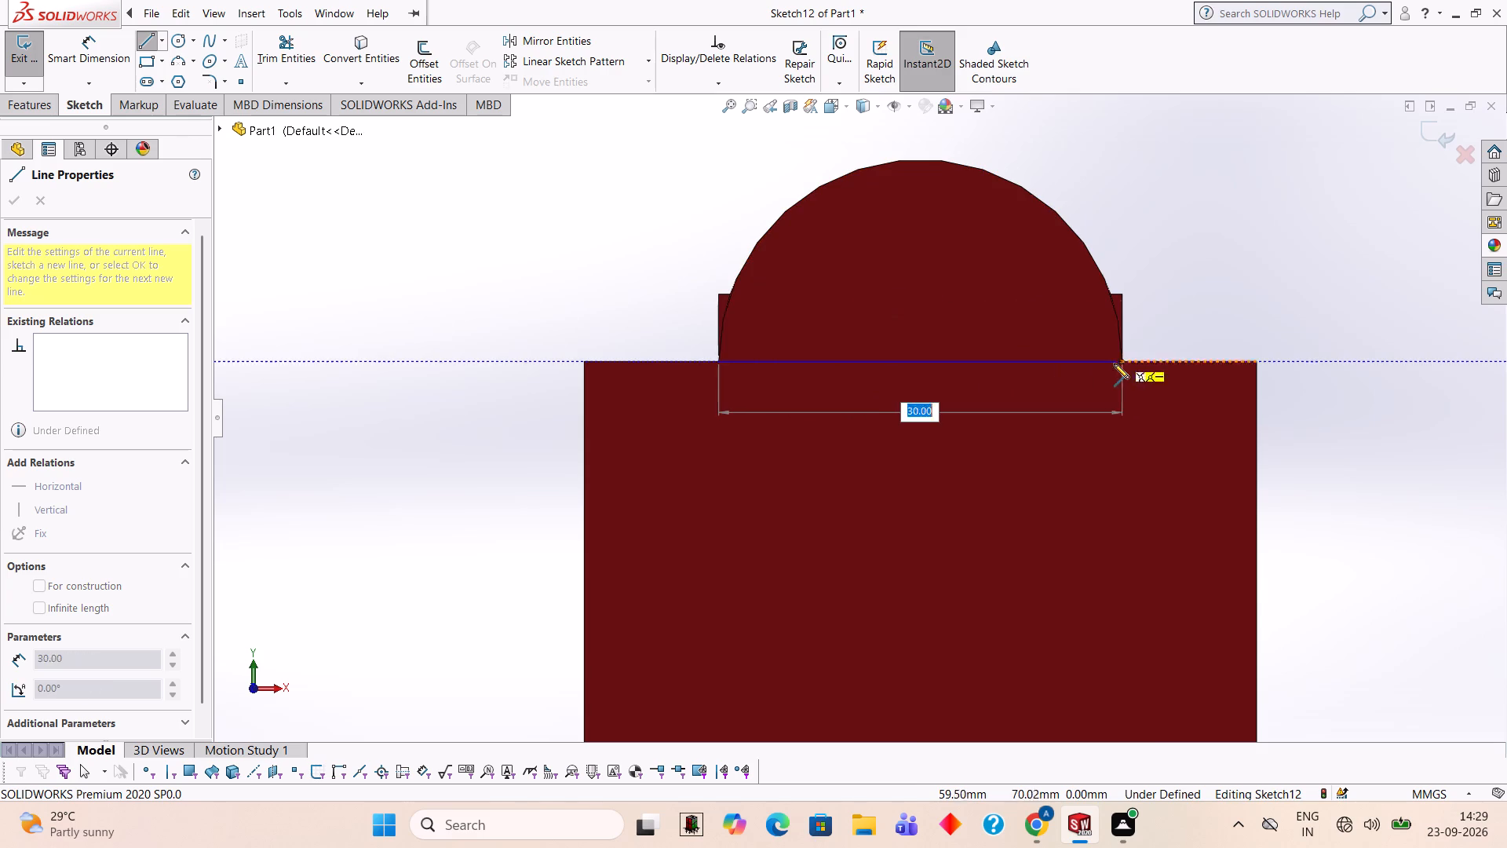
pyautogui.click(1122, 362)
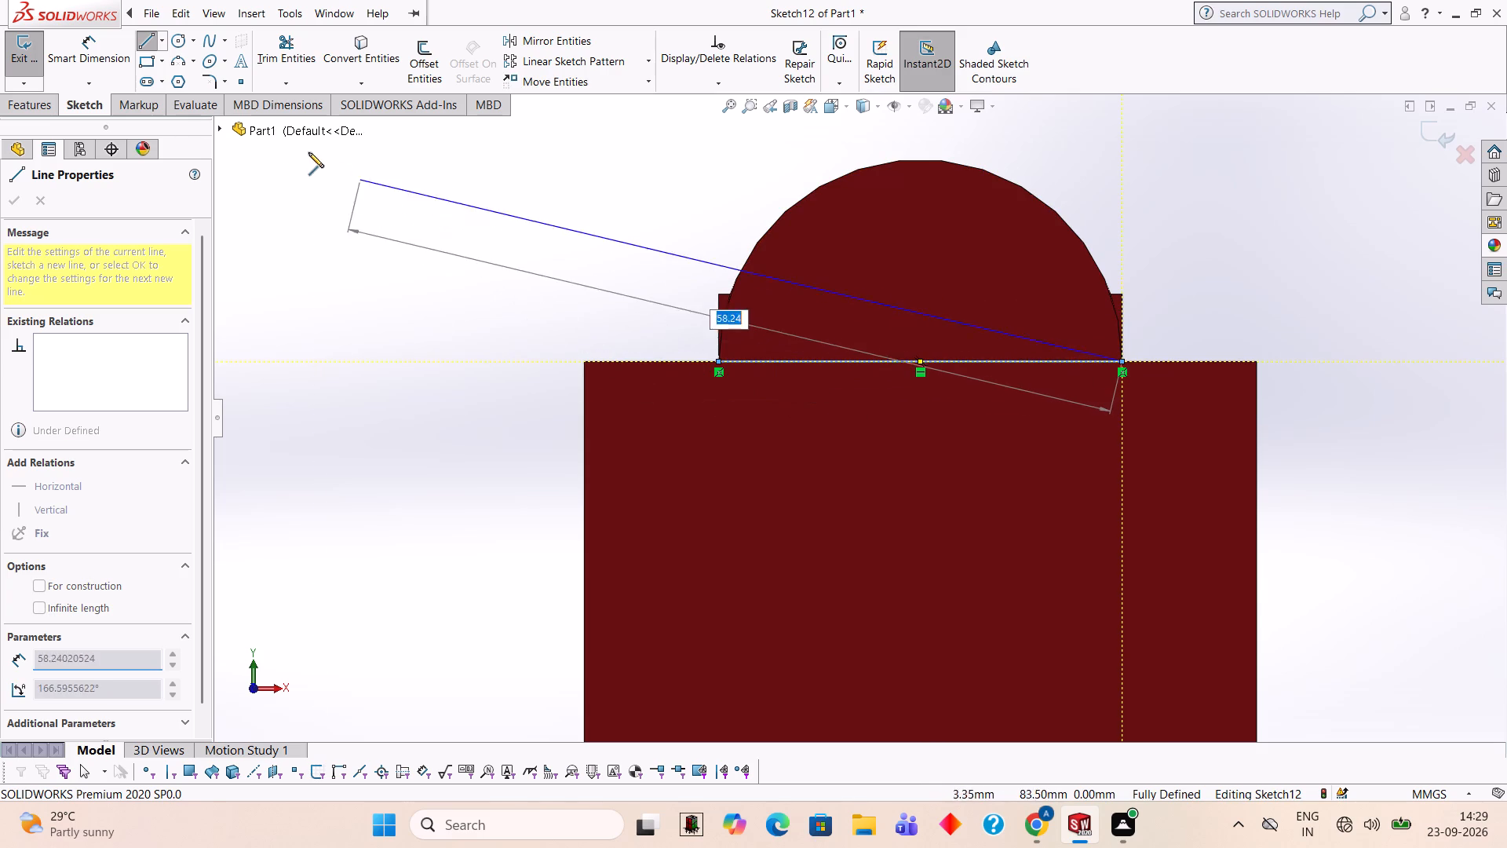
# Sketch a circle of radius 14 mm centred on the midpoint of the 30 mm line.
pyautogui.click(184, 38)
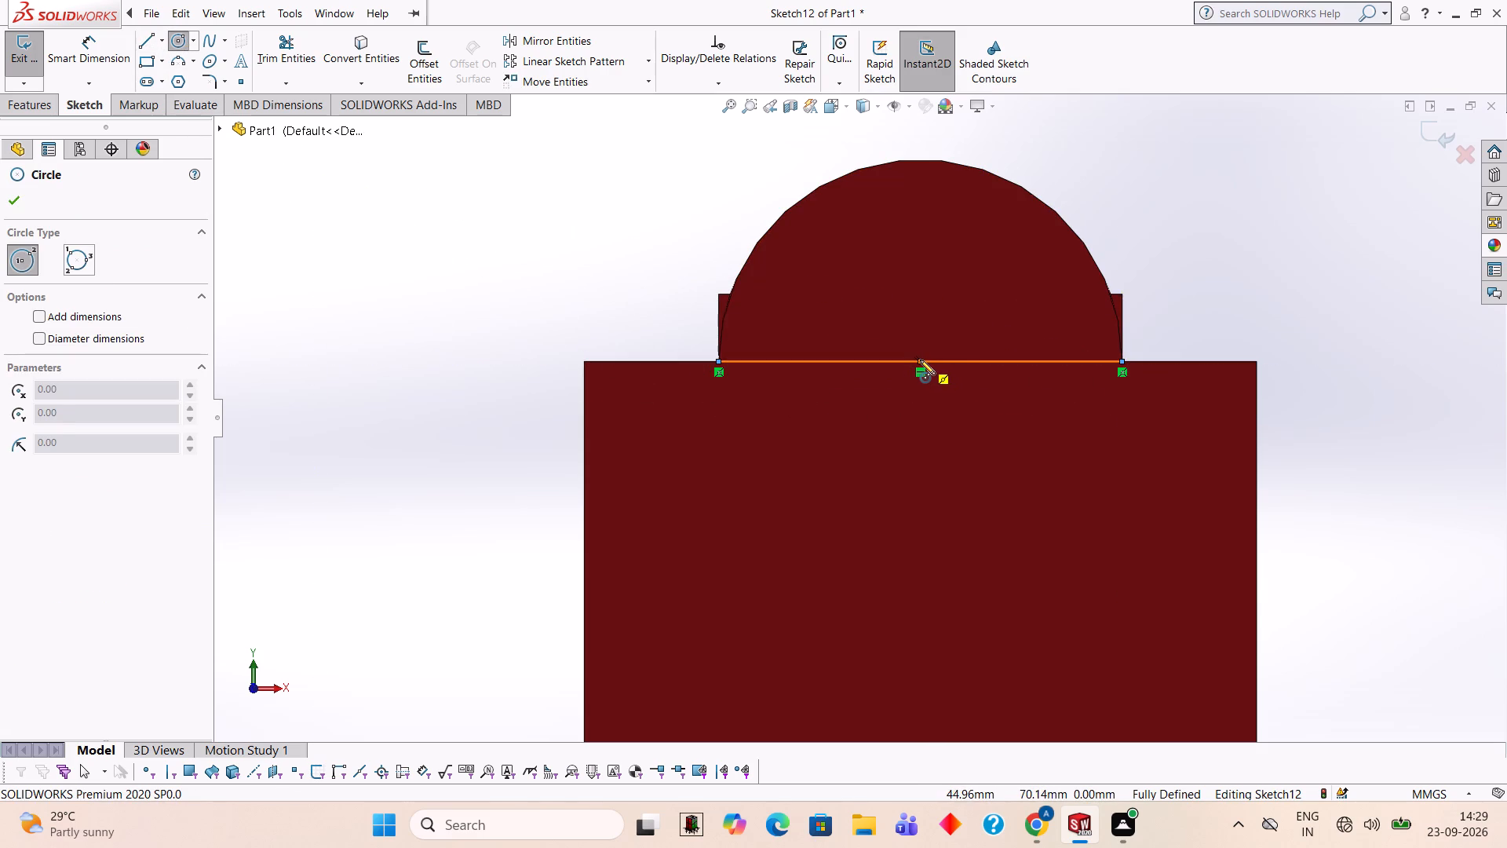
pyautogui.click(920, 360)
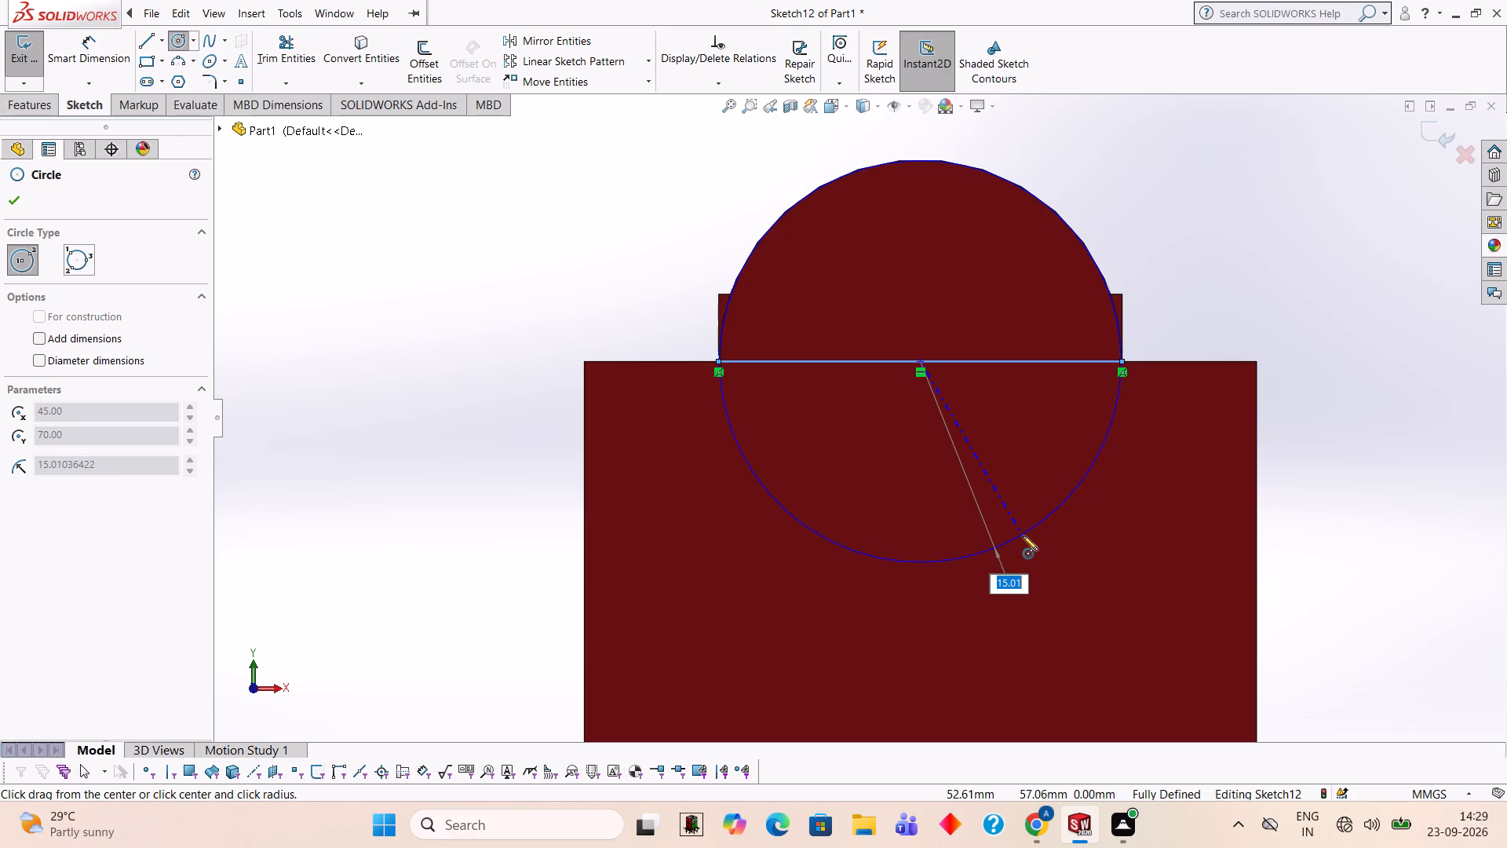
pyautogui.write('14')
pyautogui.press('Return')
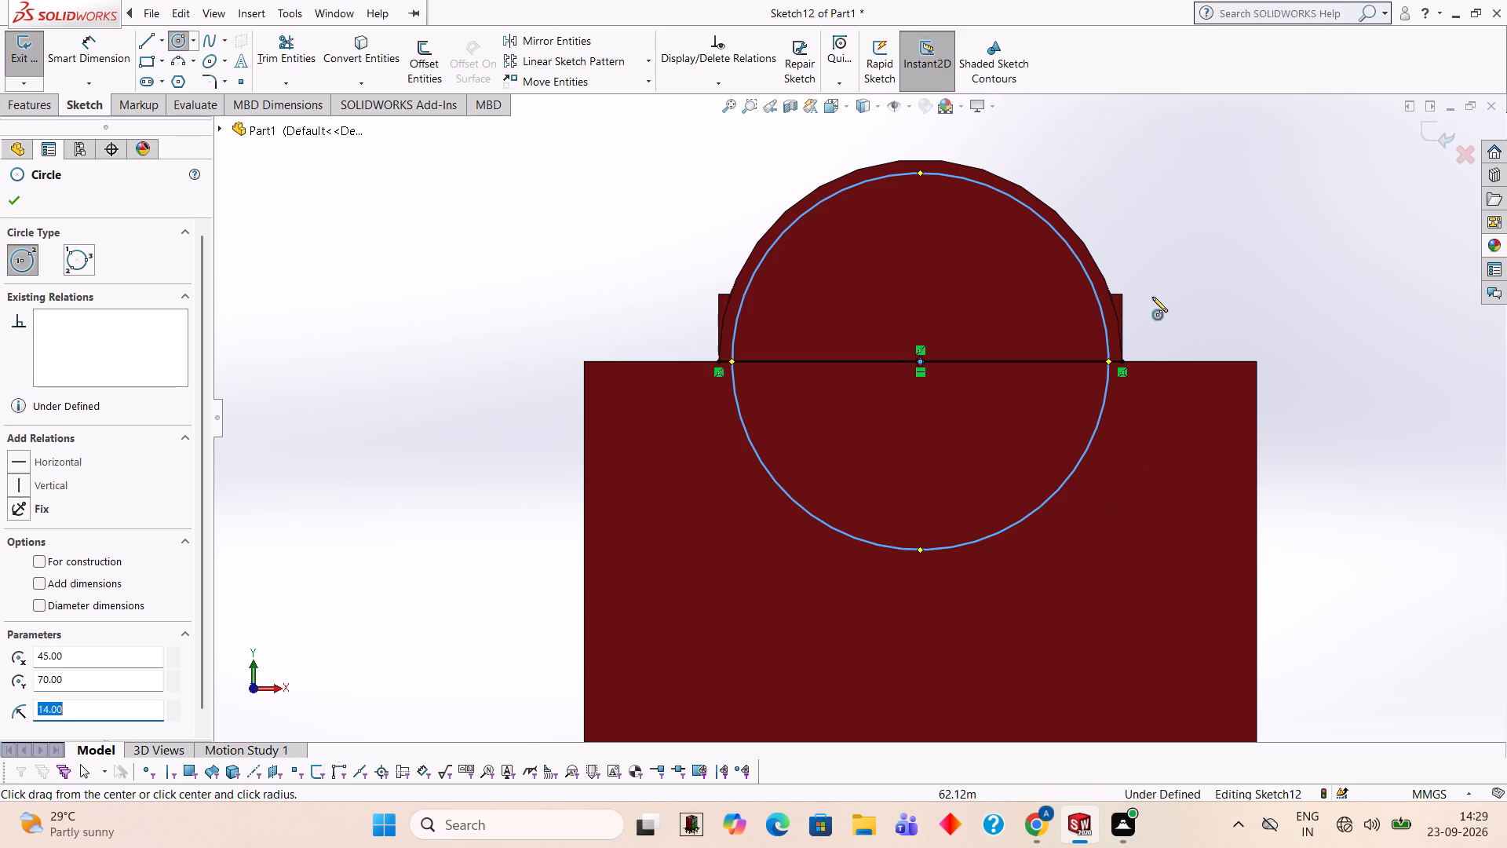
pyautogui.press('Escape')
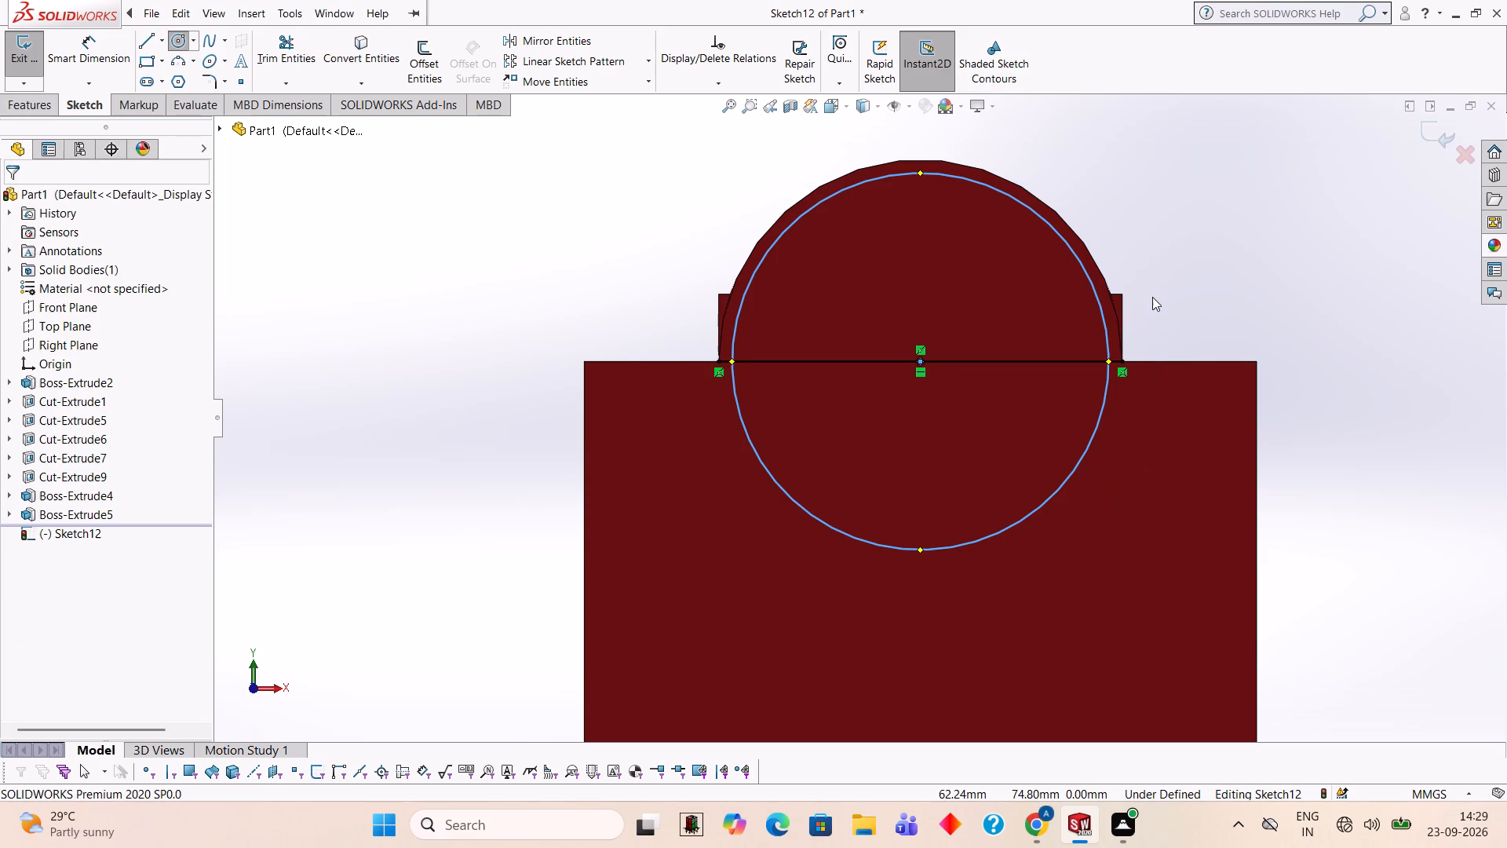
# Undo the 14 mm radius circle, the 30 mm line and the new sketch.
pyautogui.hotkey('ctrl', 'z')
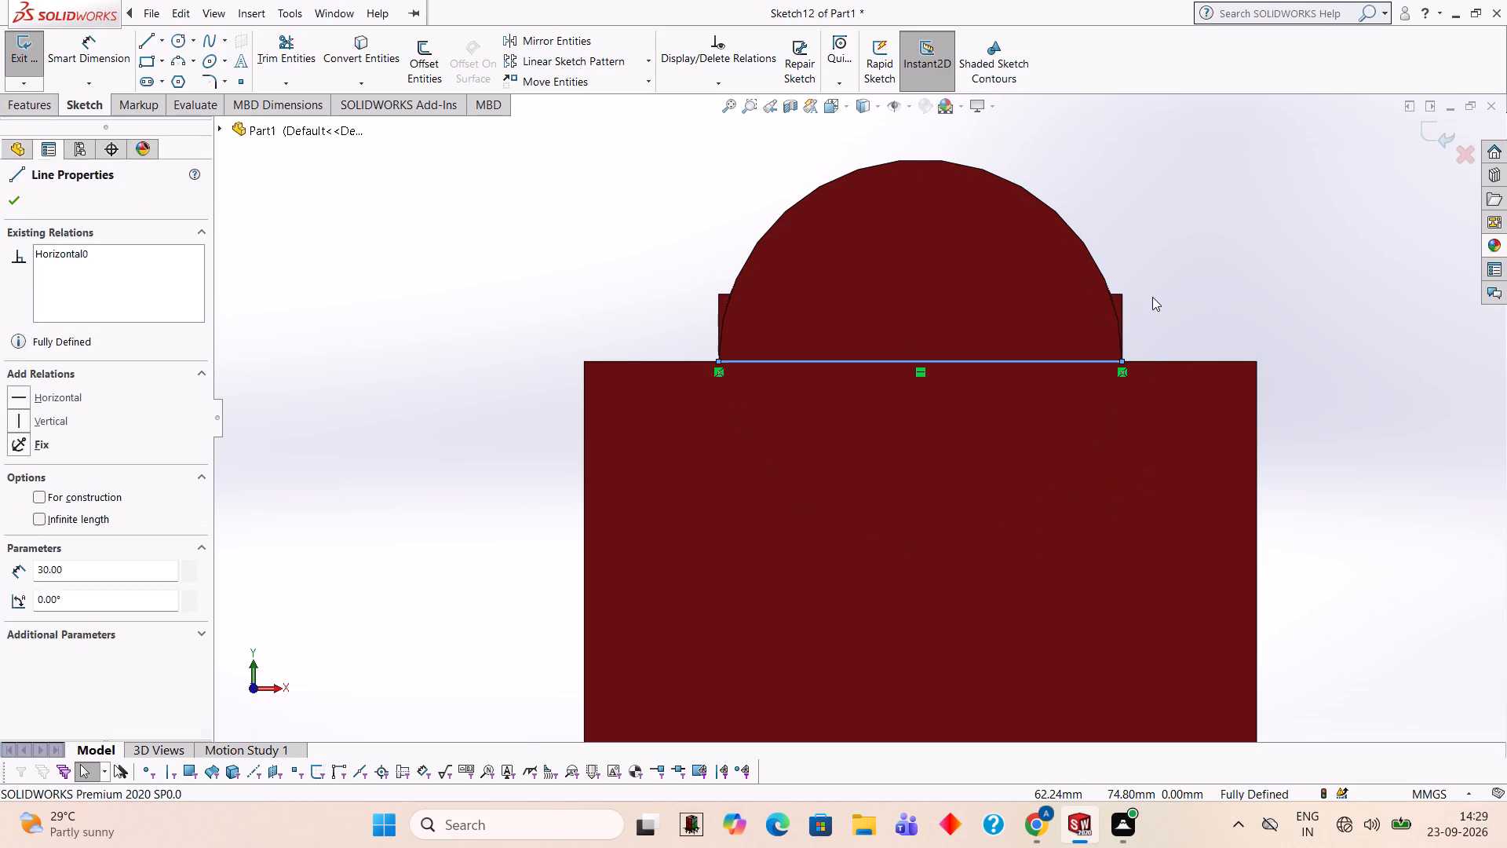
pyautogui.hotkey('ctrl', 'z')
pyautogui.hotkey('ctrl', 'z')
# Undo the pink appearance applied to the curved face of the arch.
pyautogui.hotkey('ctrl', 'z')
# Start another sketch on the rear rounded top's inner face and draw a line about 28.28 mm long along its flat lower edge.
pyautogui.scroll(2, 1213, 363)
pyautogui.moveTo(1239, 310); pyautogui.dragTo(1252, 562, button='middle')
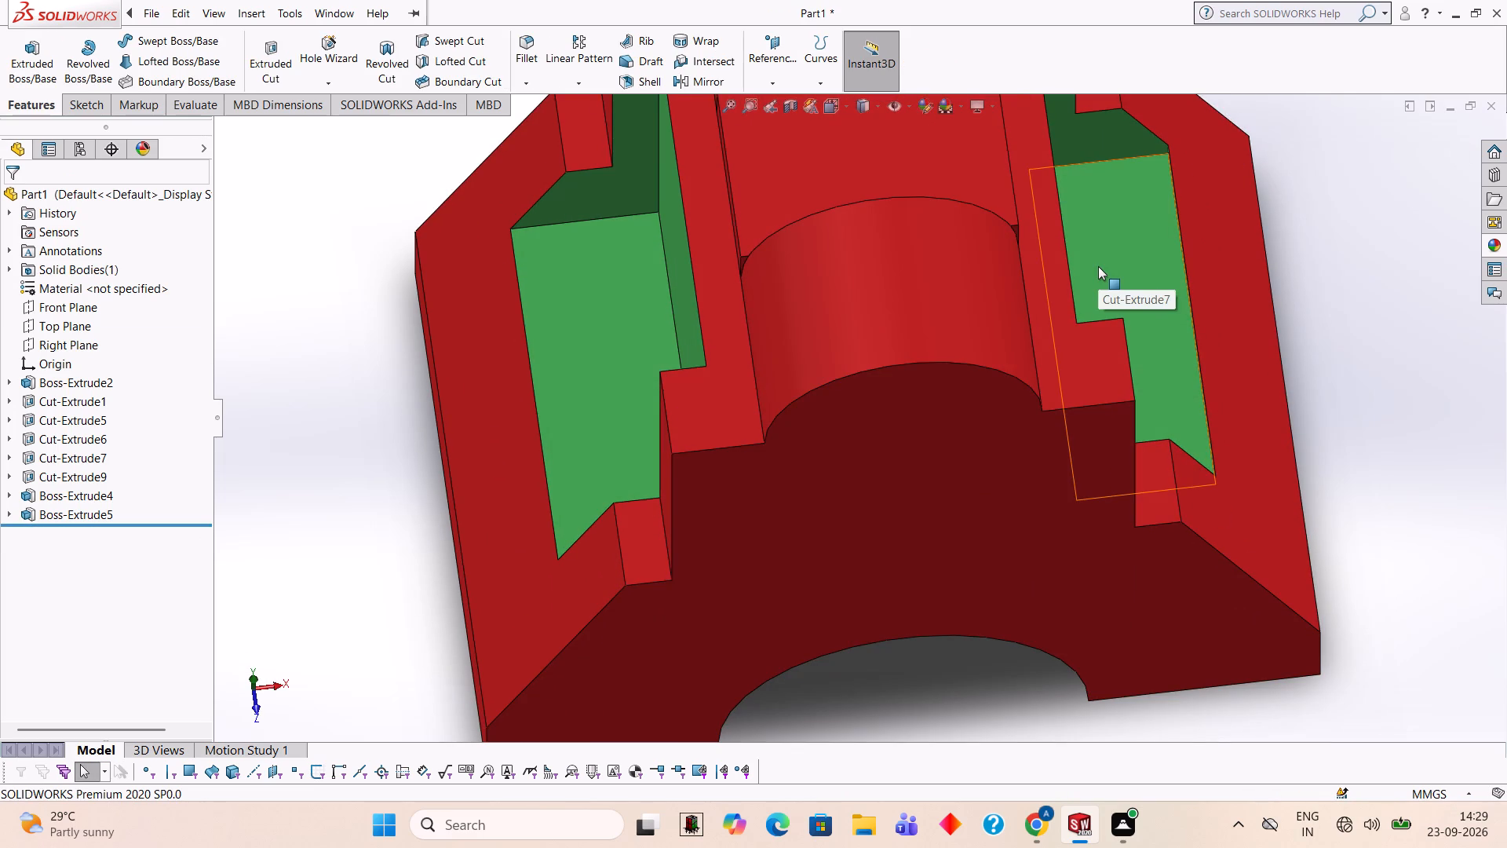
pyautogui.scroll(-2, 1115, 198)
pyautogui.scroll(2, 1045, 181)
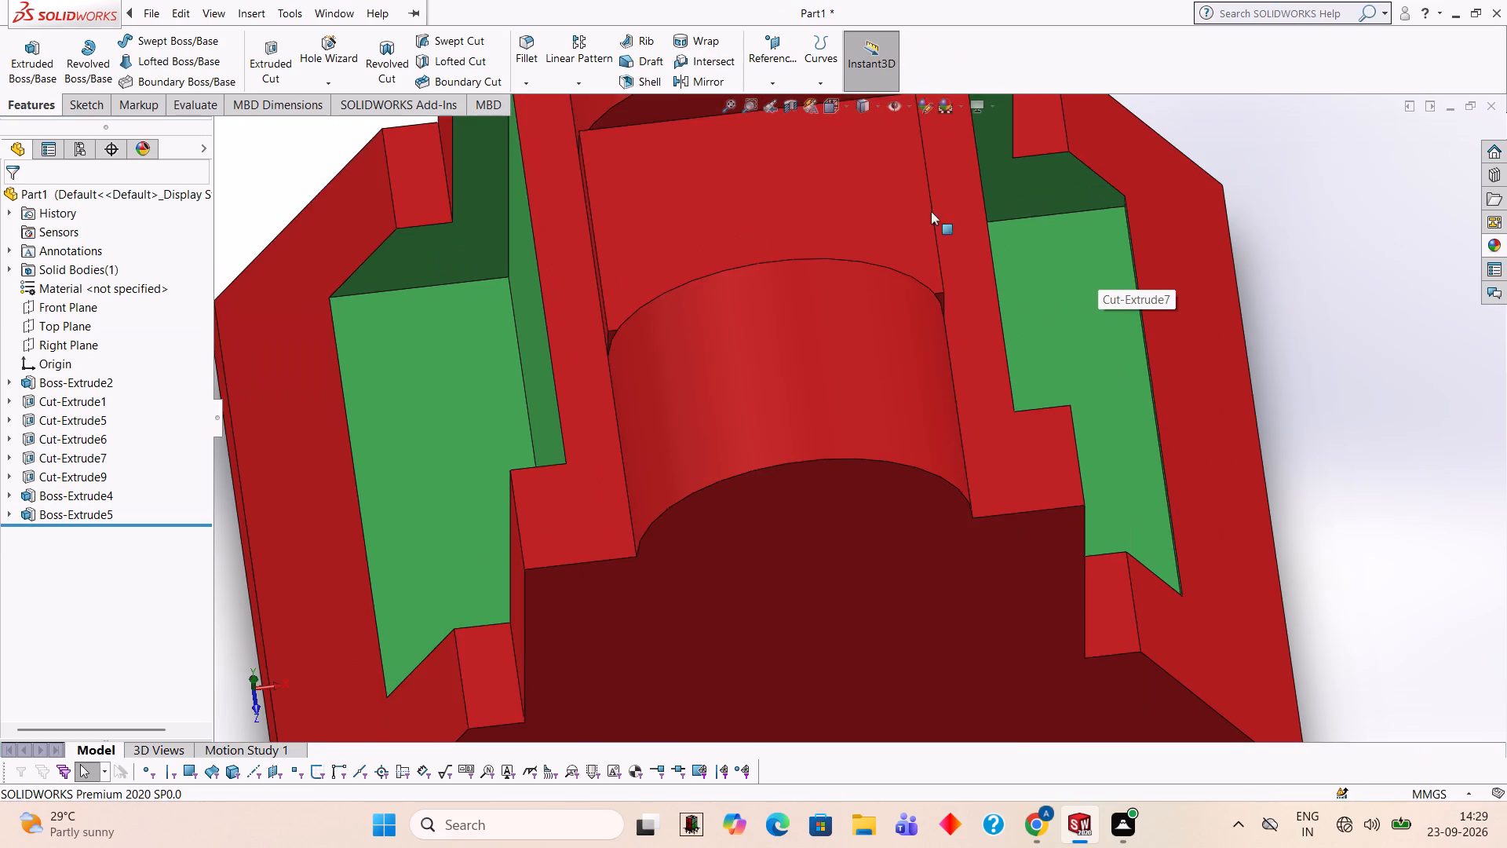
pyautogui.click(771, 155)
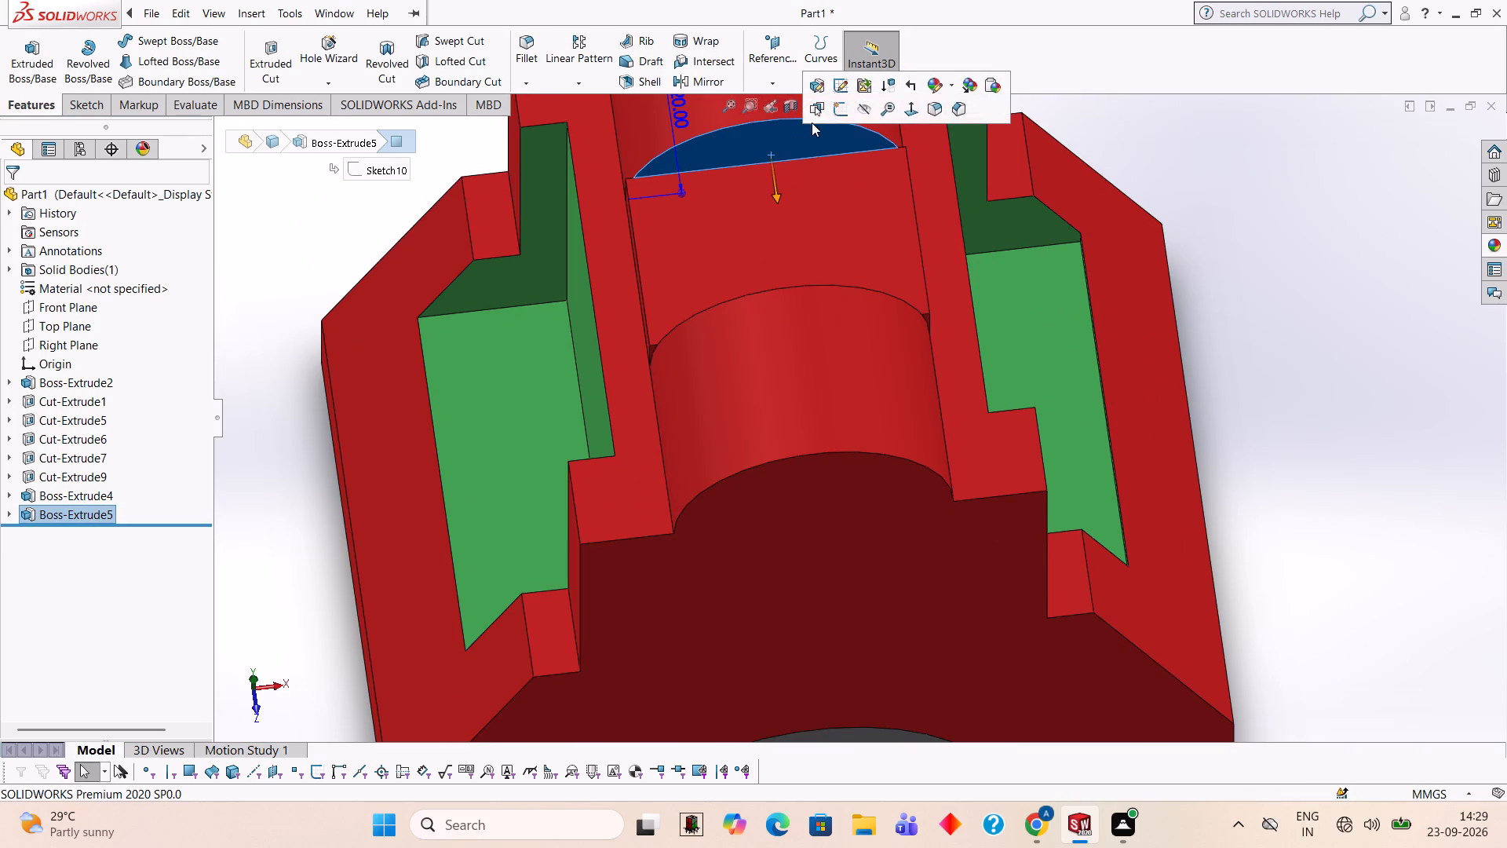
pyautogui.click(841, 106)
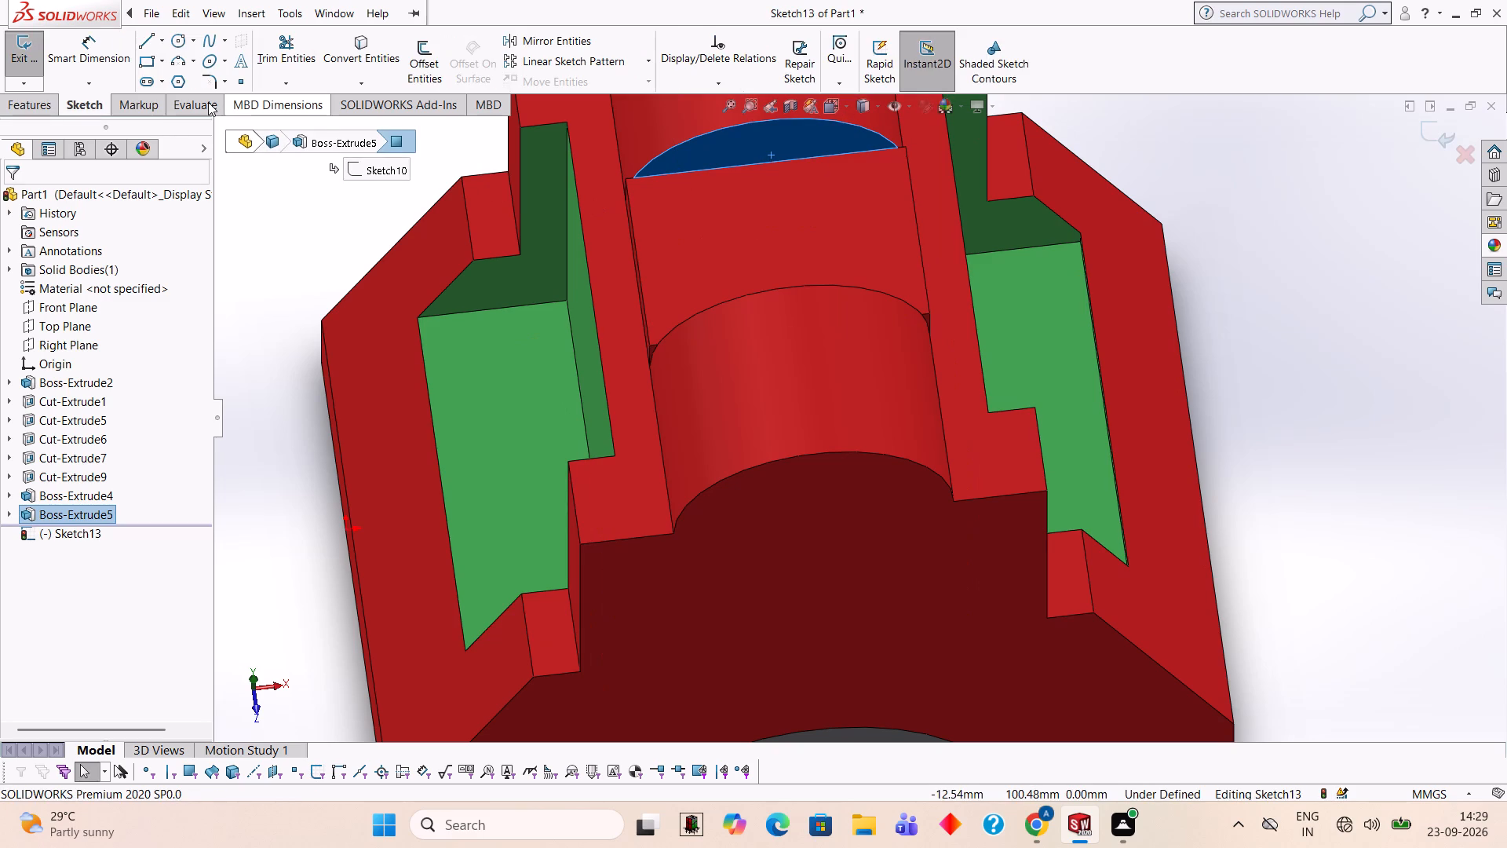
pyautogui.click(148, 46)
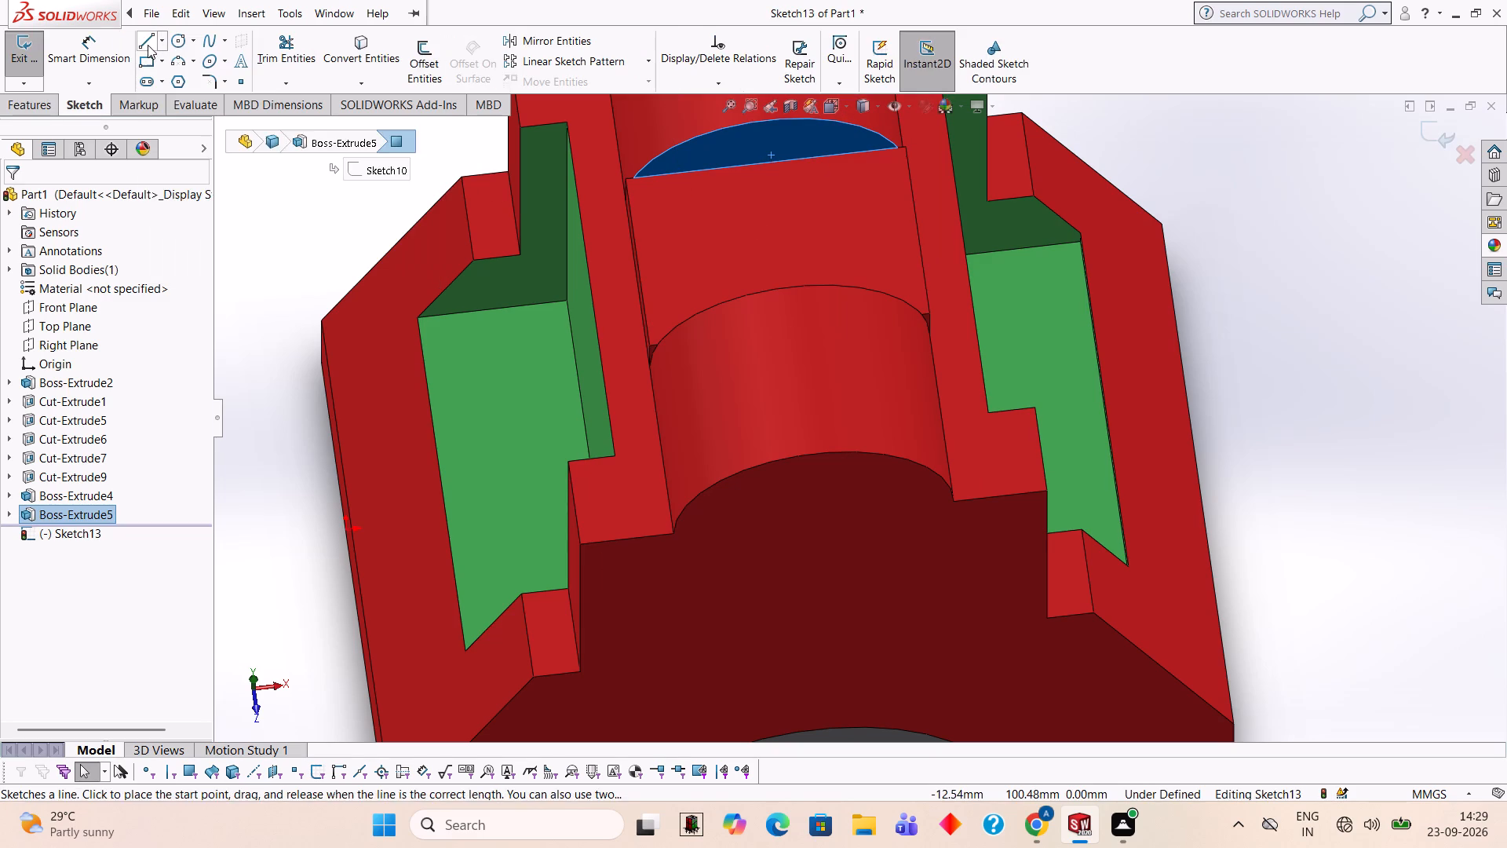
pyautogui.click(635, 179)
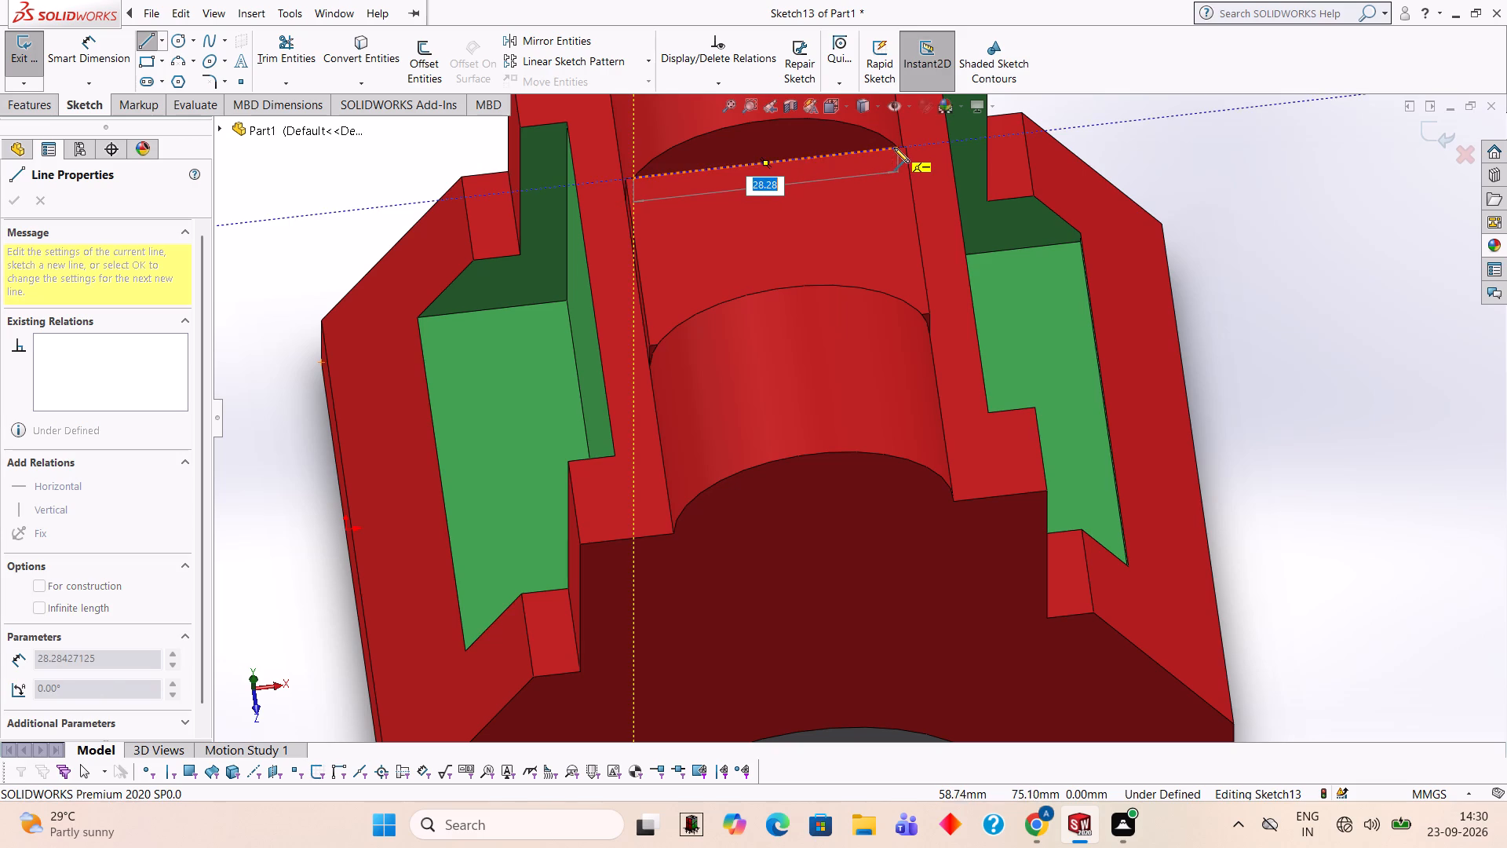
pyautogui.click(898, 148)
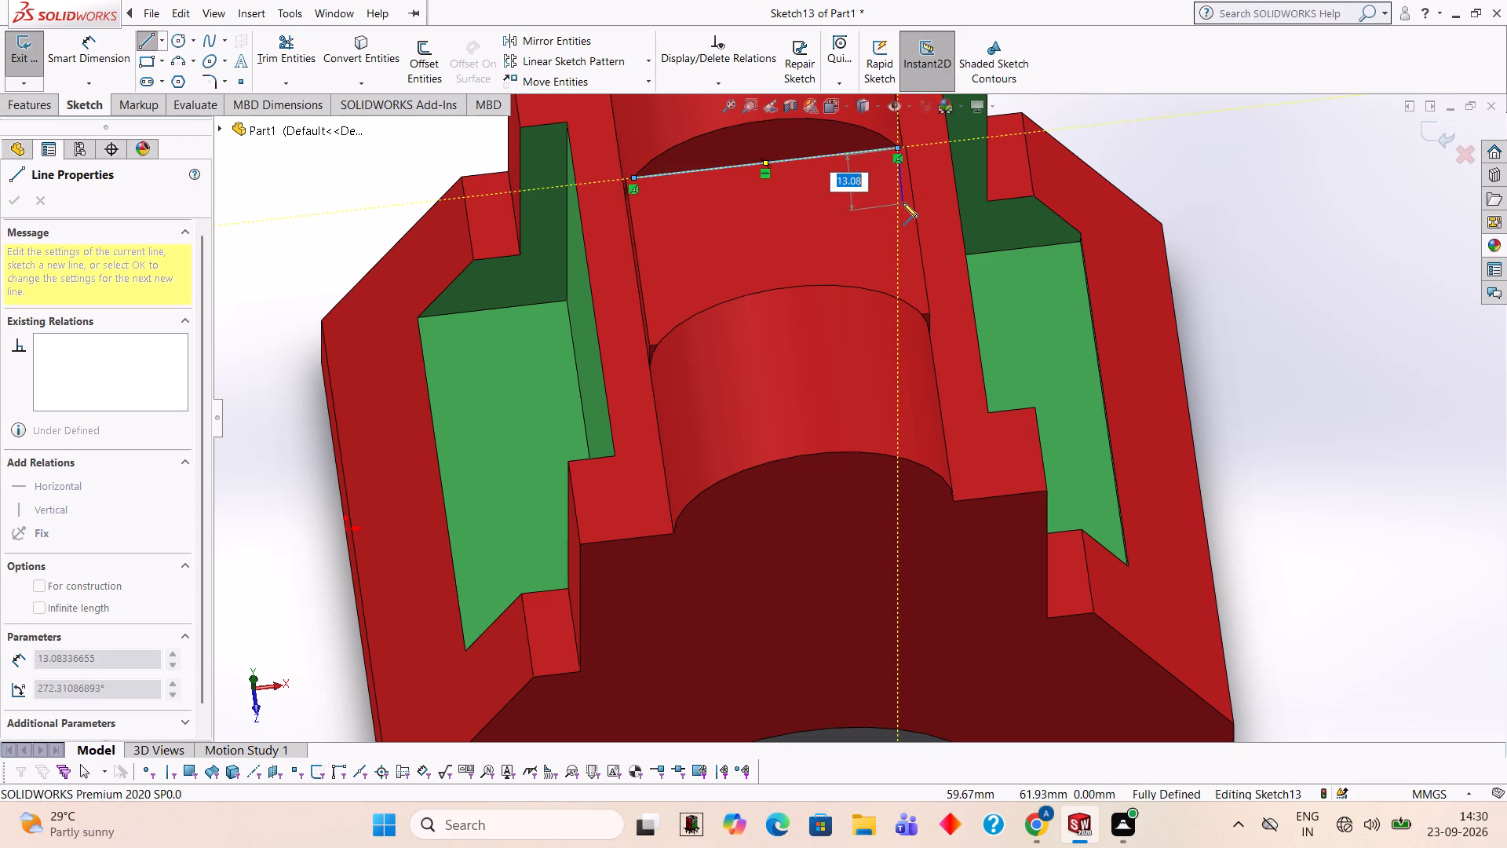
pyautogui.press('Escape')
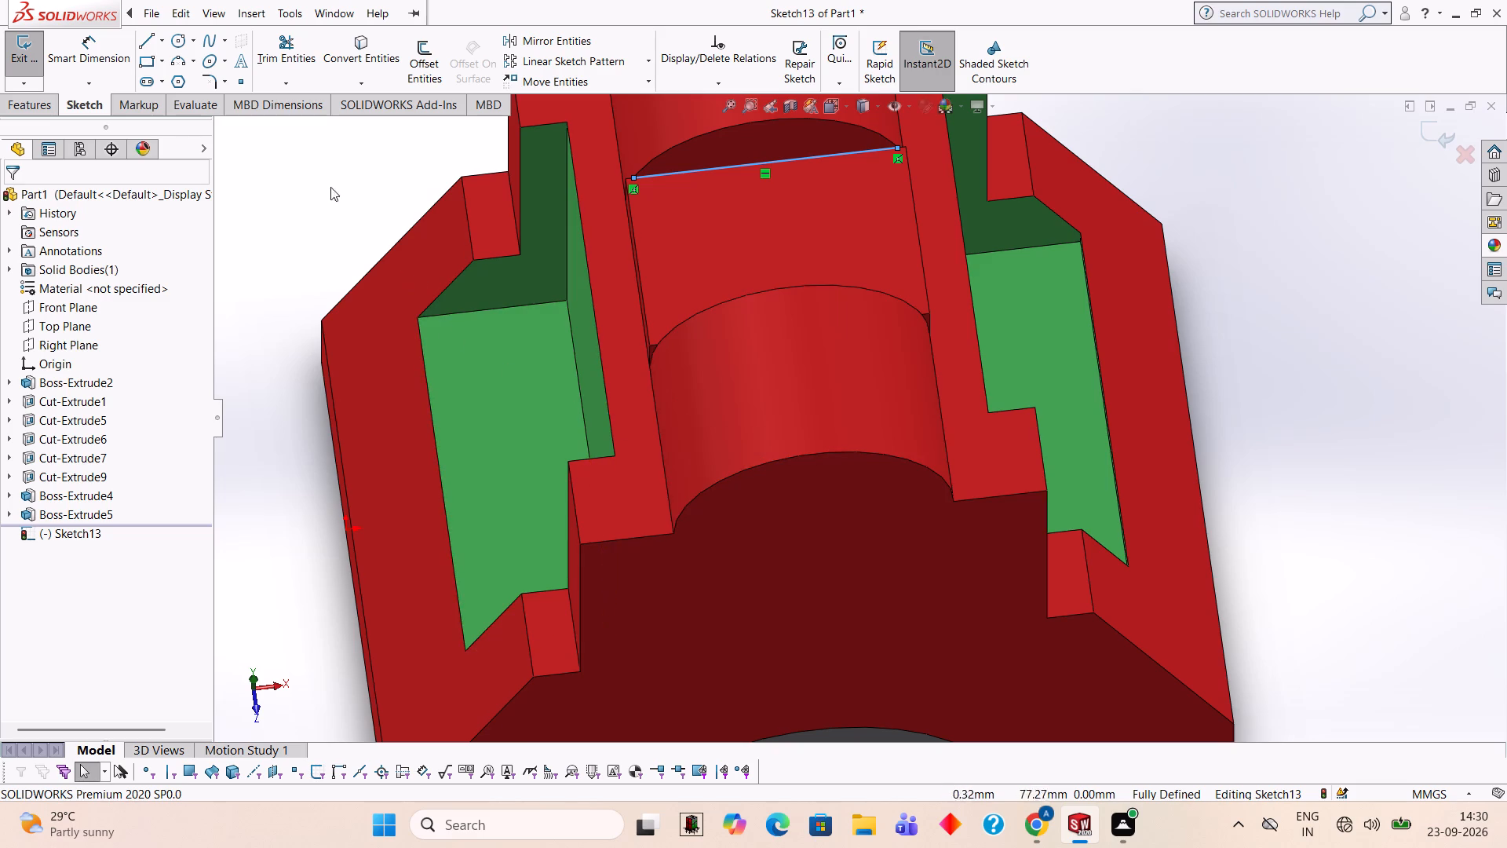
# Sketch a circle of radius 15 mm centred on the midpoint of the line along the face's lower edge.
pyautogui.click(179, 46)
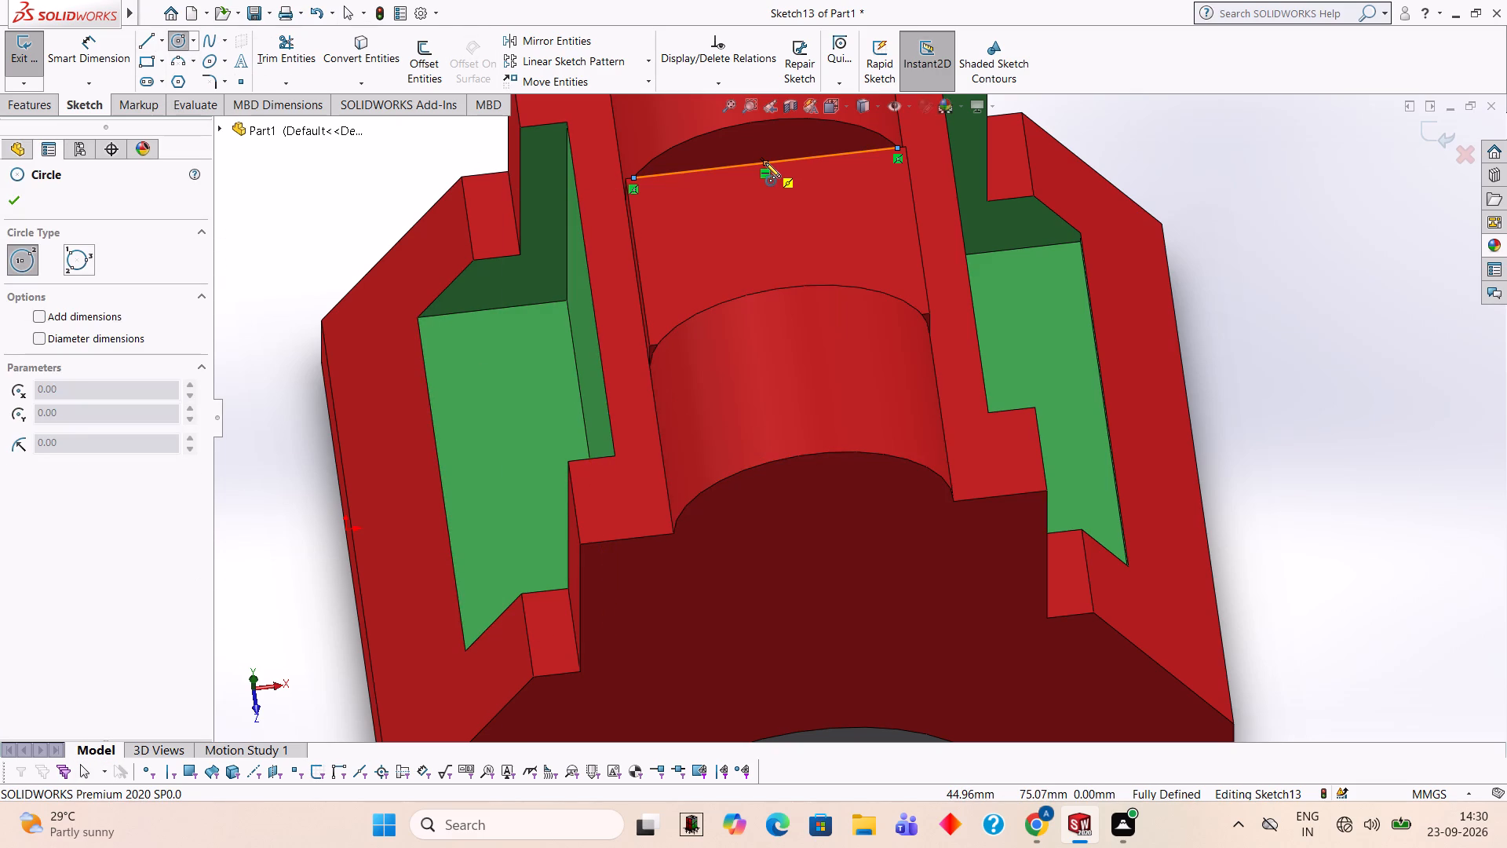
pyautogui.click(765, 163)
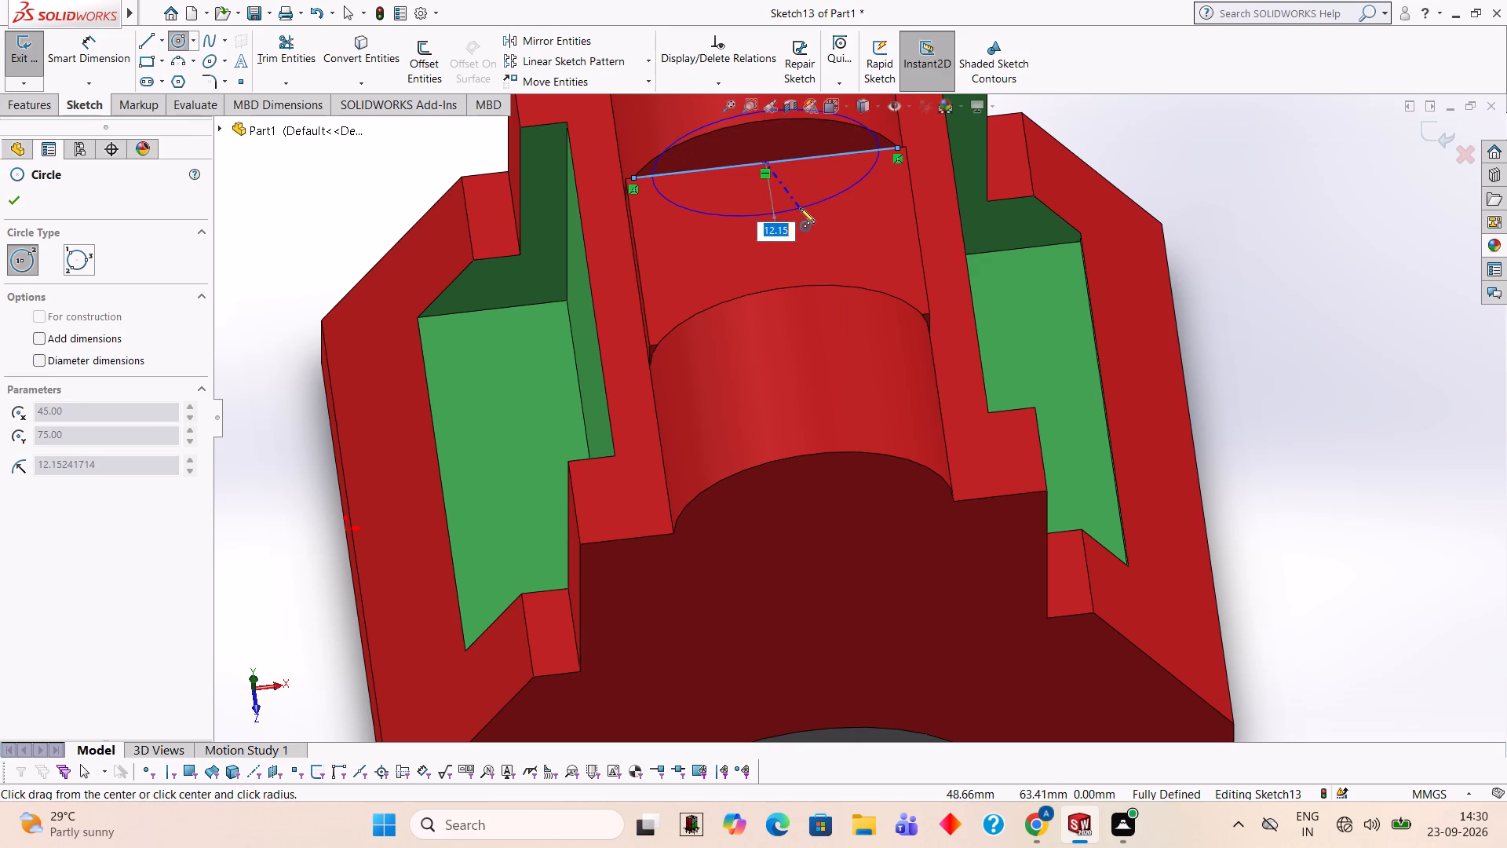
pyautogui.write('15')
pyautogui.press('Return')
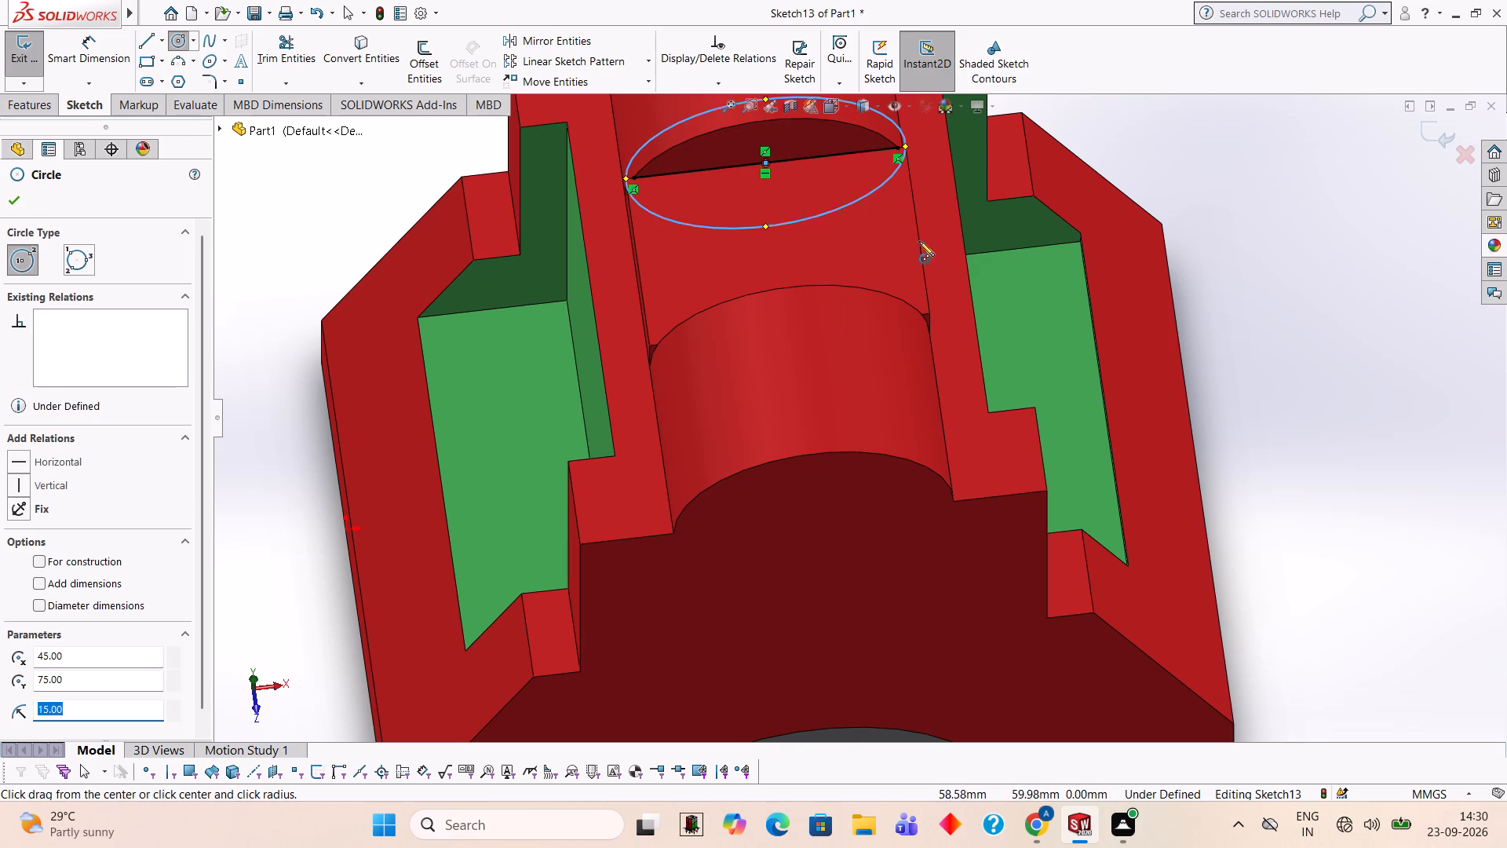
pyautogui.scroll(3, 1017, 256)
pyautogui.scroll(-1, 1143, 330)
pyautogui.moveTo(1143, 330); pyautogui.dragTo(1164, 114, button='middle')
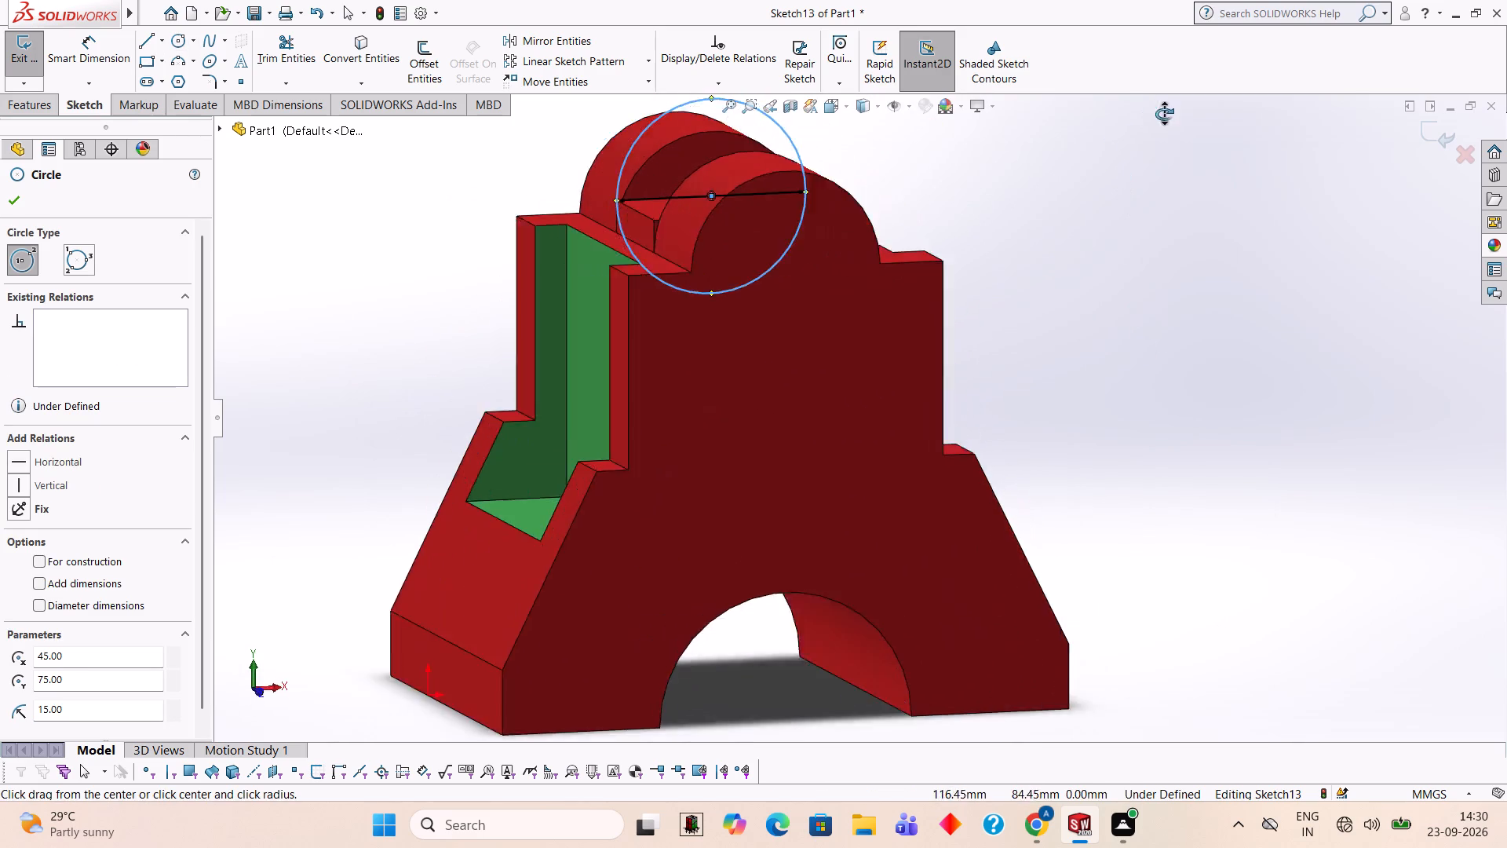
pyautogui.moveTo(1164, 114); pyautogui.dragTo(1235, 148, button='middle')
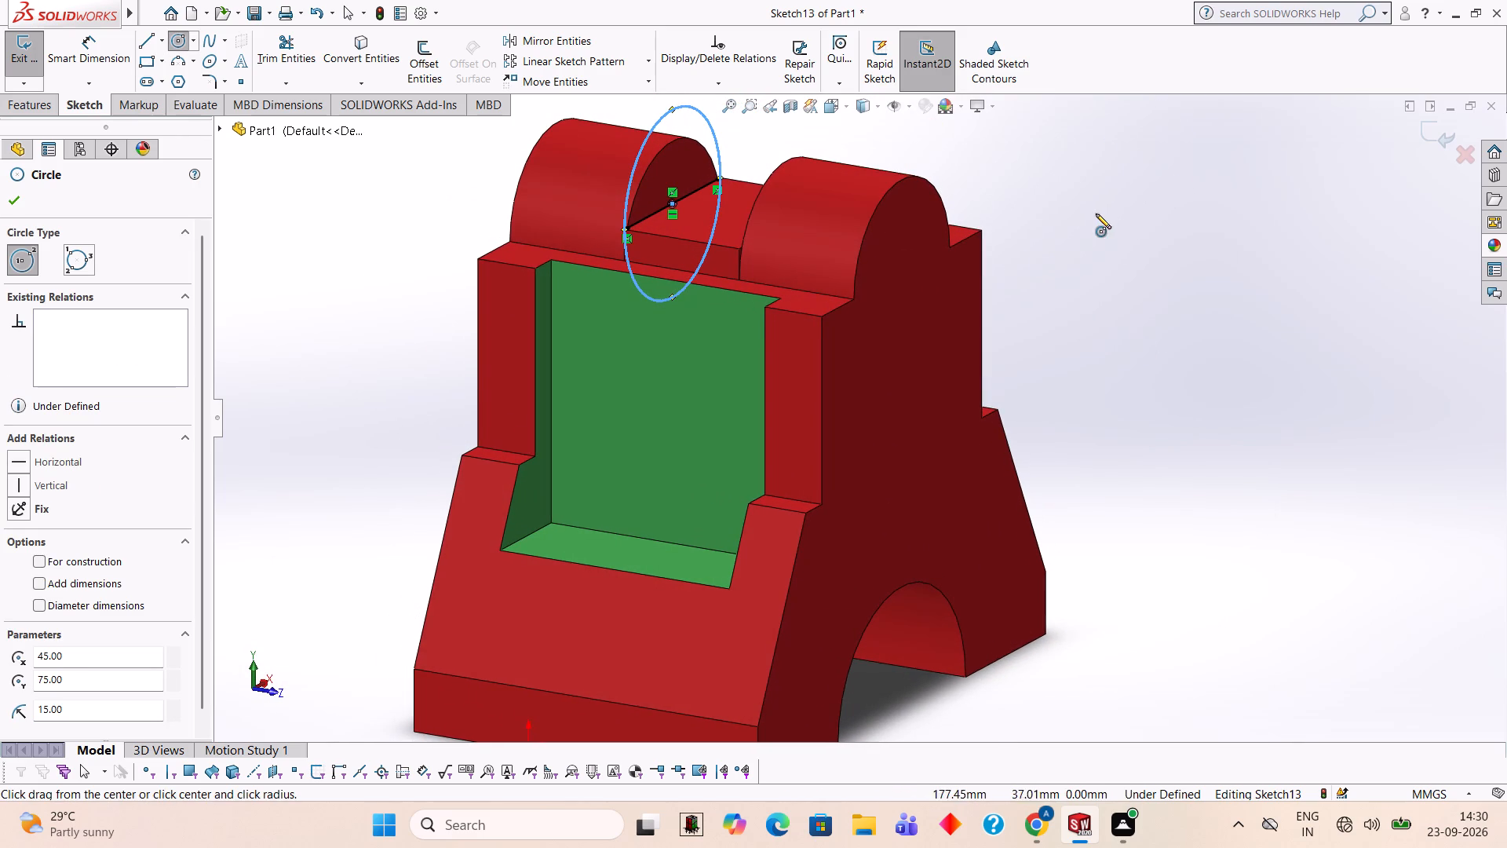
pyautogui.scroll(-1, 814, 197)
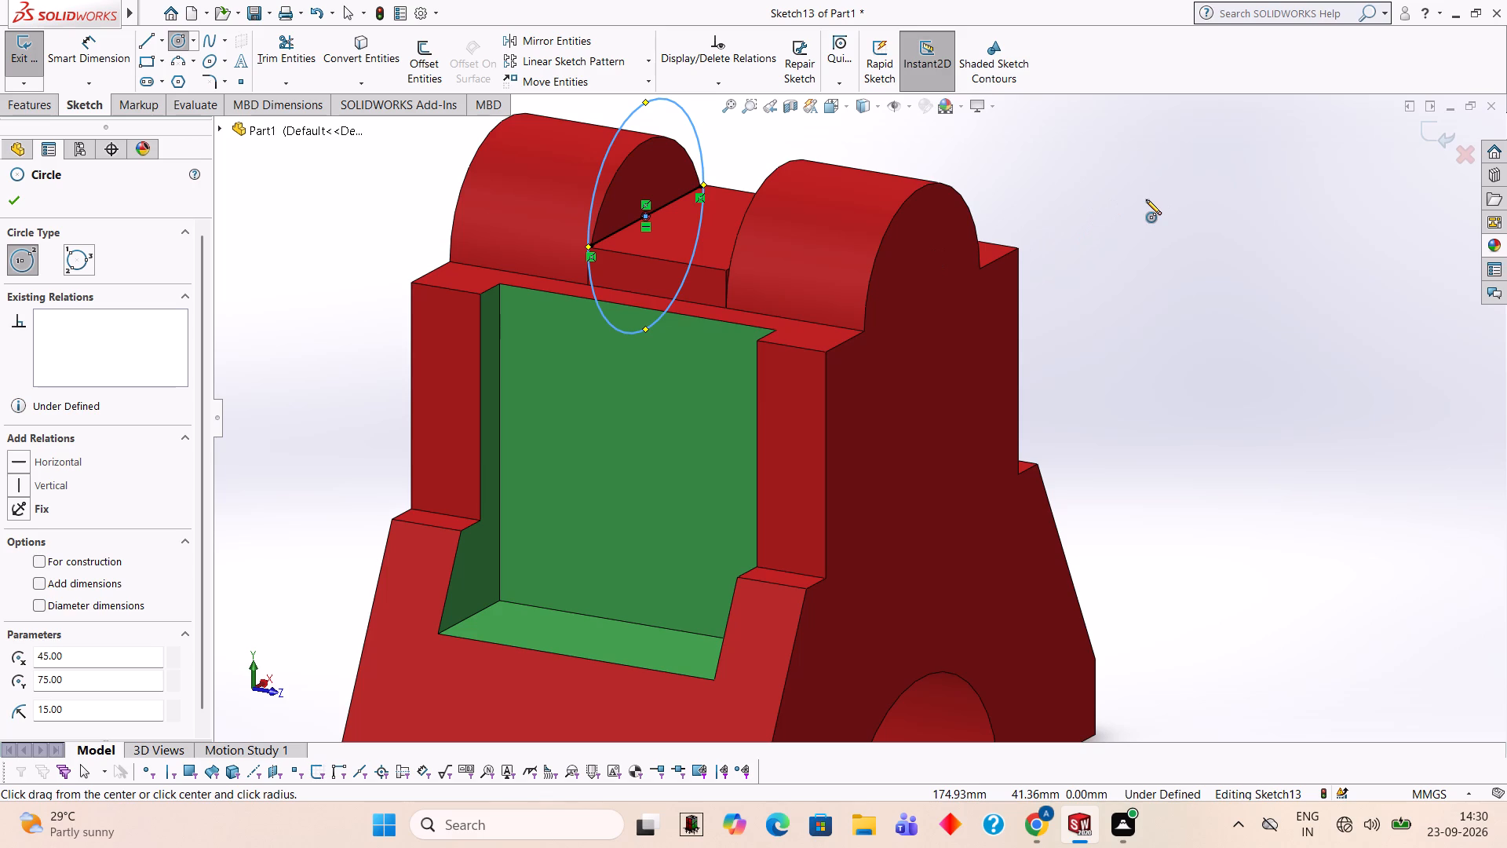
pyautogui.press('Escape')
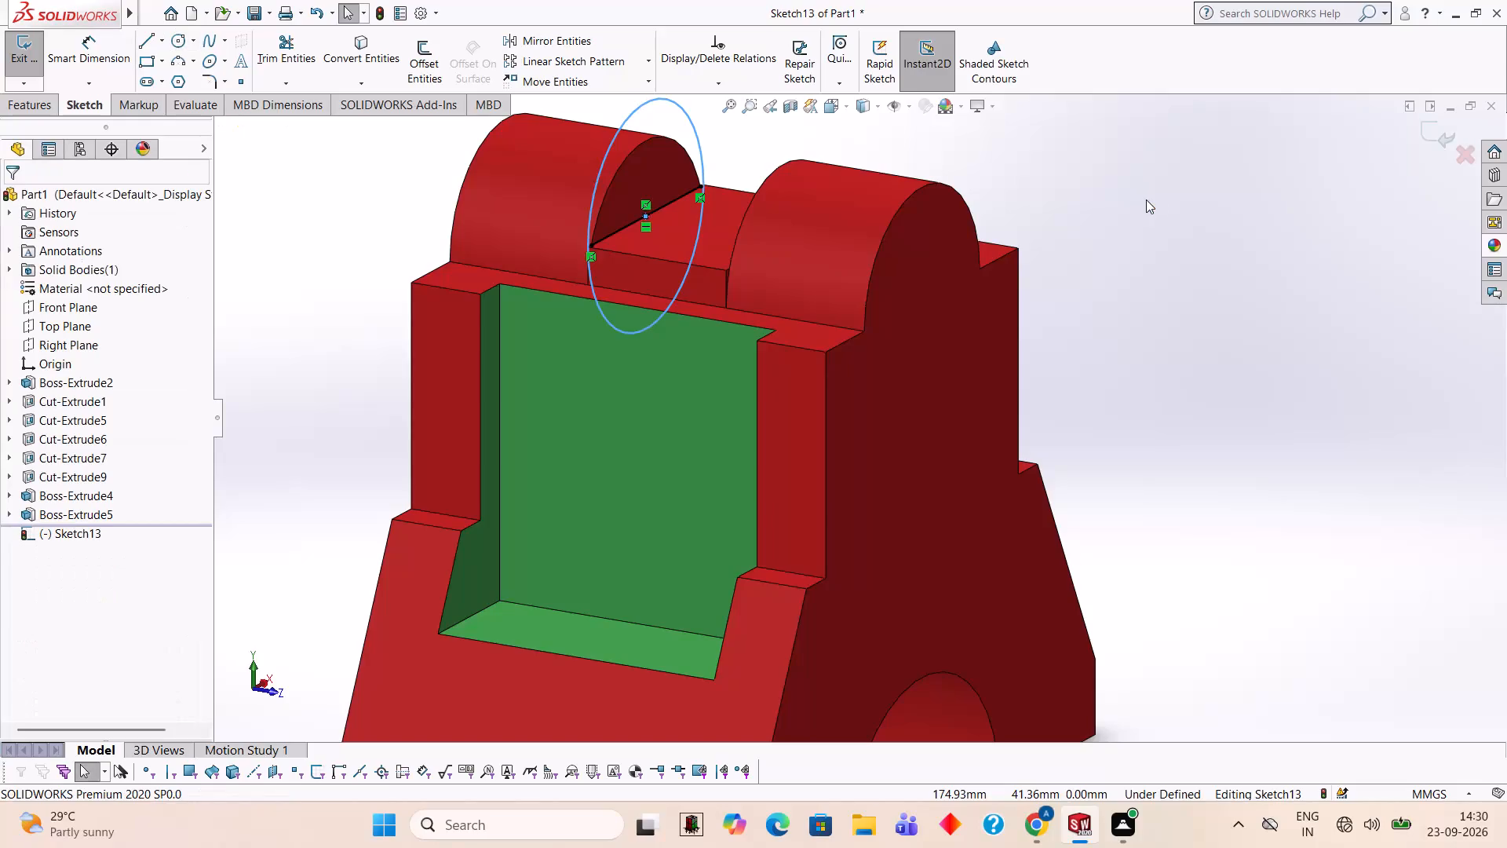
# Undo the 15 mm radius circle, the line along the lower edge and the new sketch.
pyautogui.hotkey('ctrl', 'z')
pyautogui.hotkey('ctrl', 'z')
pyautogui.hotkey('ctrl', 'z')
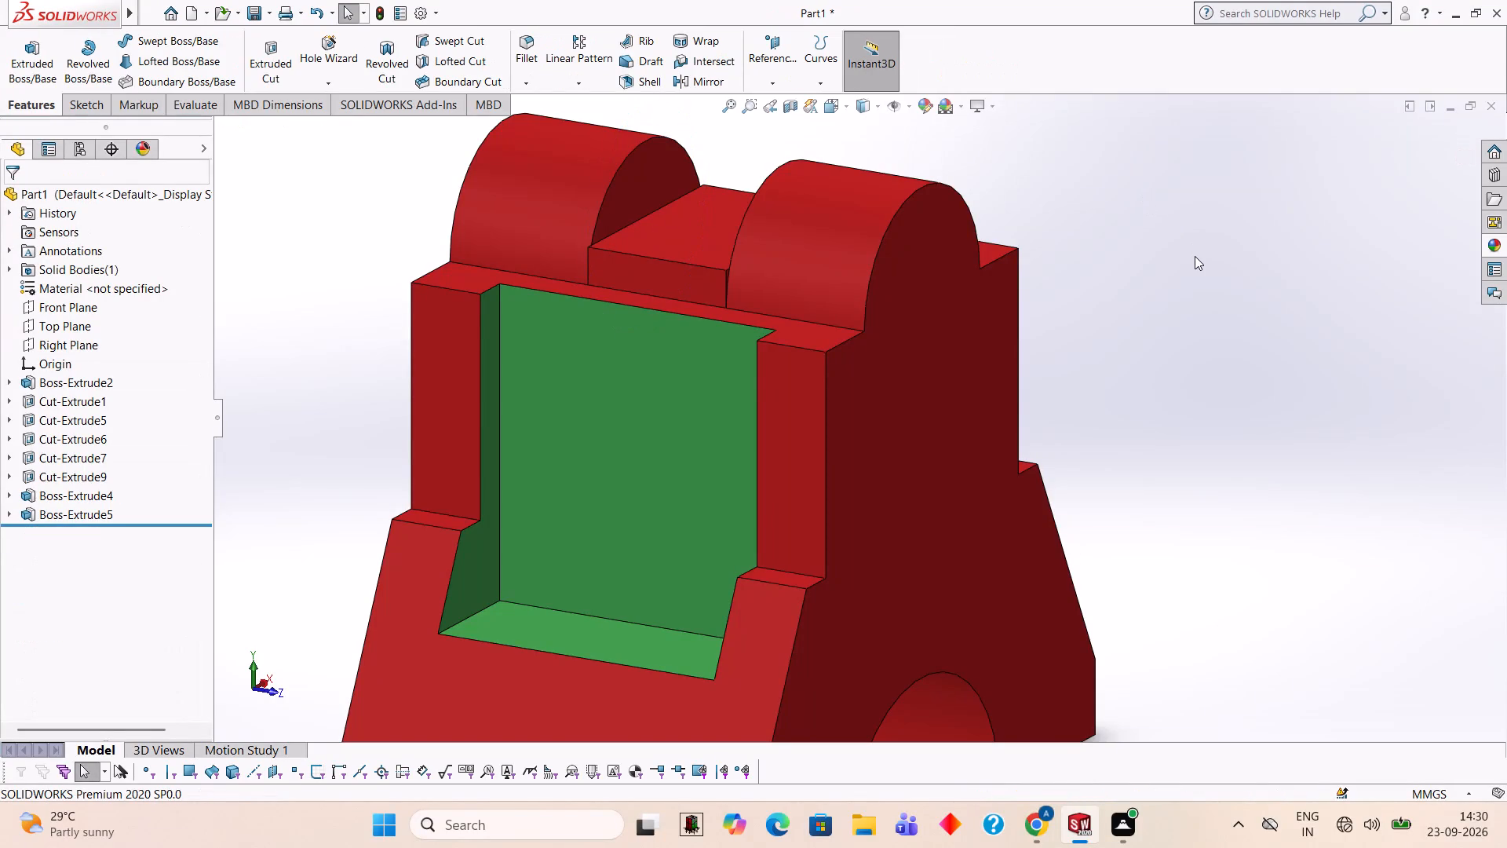
# Apply the yellow solid appearance to the bracket's large front face only, the one with the arch opening and rounded top.
pyautogui.scroll(2, 1188, 266)
pyautogui.moveTo(1188, 266); pyautogui.dragTo(1151, 258, button='middle')
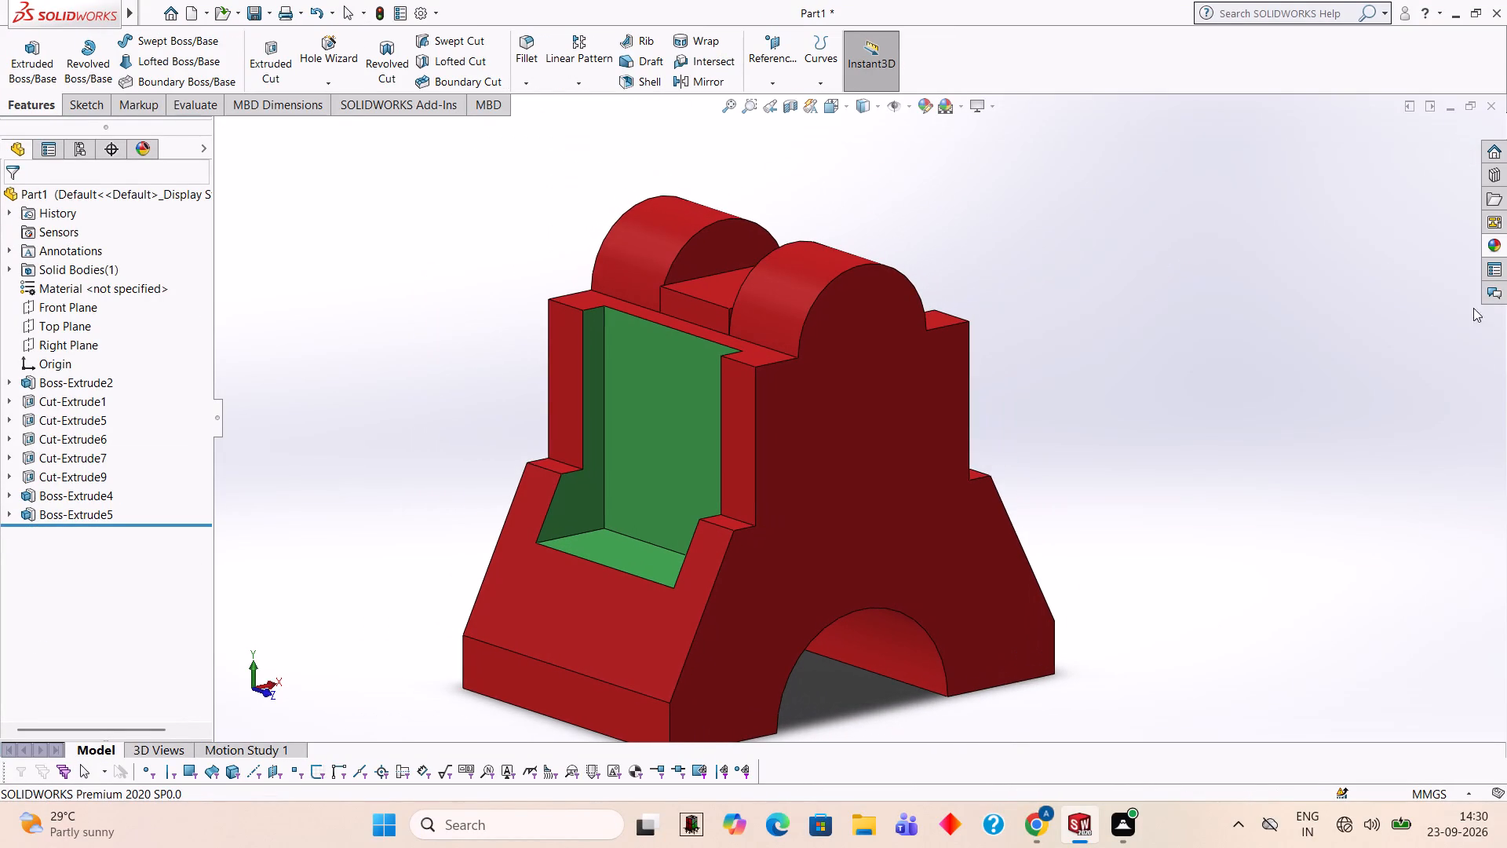
pyautogui.click(1496, 247)
pyautogui.scroll(-7, 1348, 507)
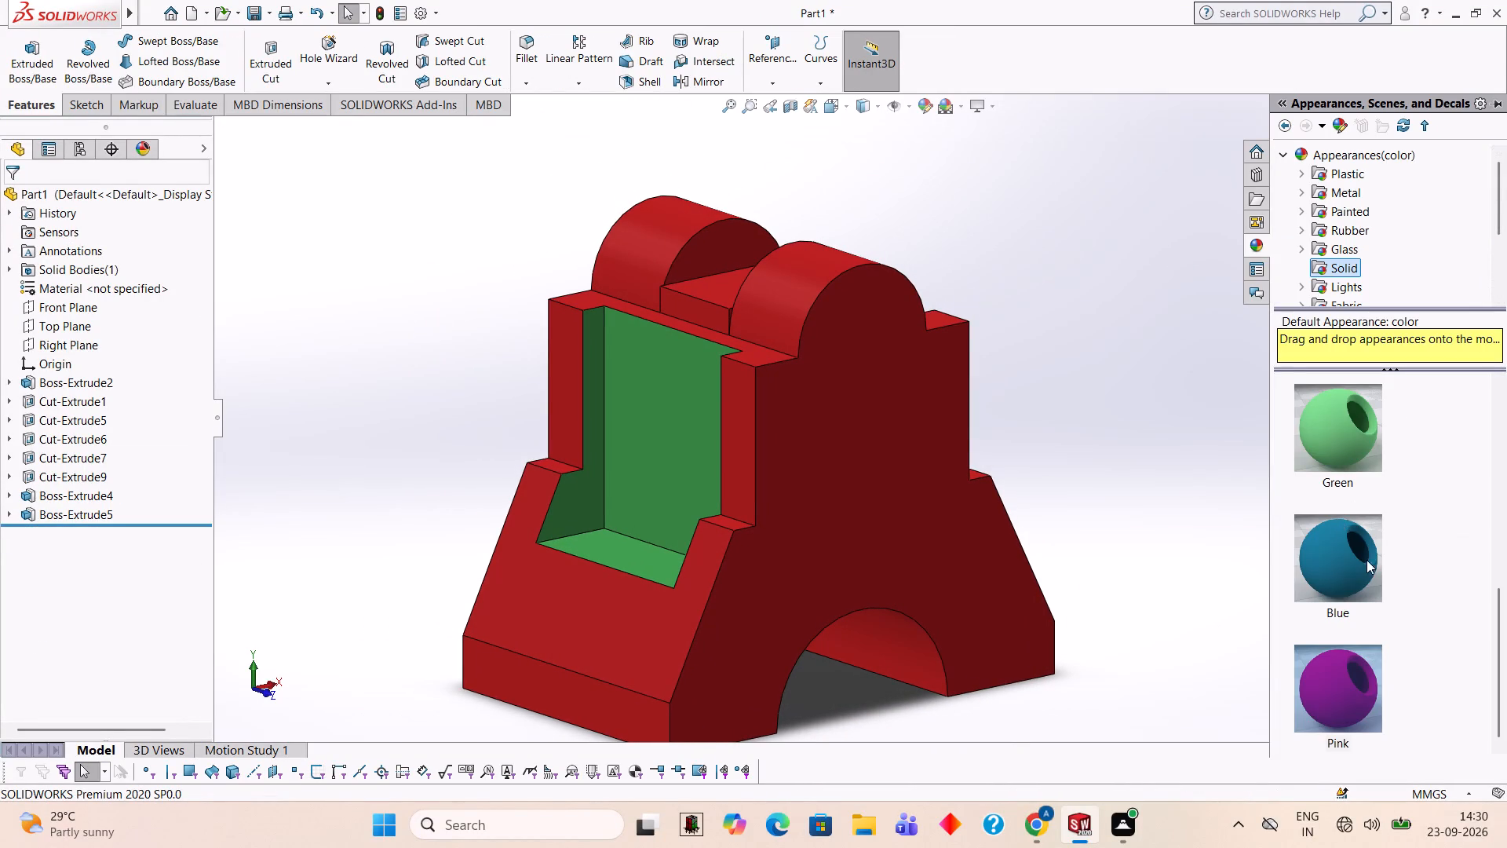
pyautogui.scroll(-2, 1367, 560)
pyautogui.scroll(5, 1351, 572)
pyautogui.scroll(-1, 1365, 661)
pyautogui.moveTo(1347, 634); pyautogui.dragTo(1117, 636)
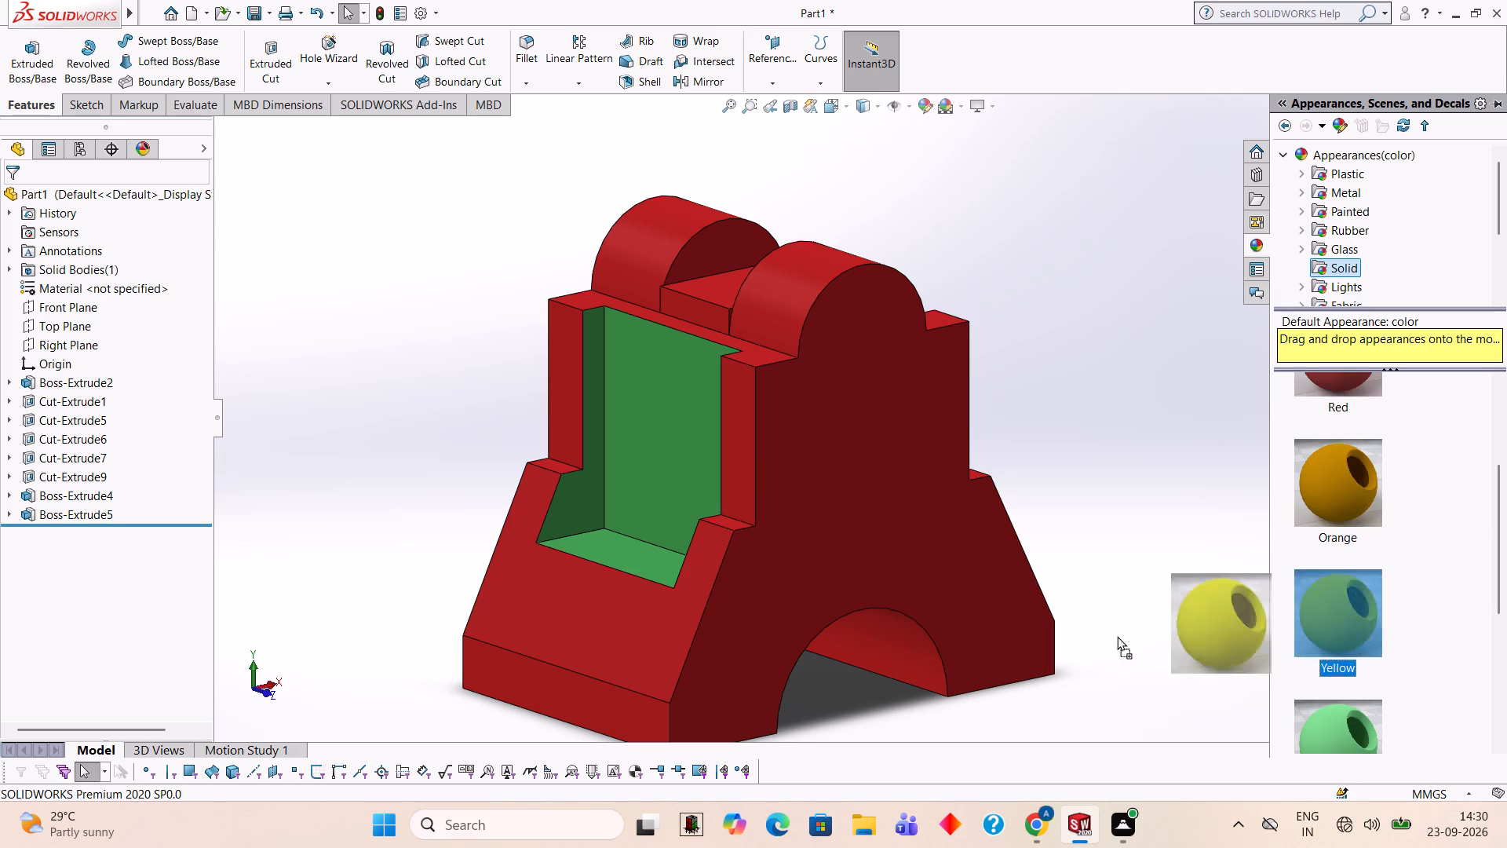
pyautogui.moveTo(1117, 636); pyautogui.dragTo(878, 490)
pyautogui.click(878, 490)
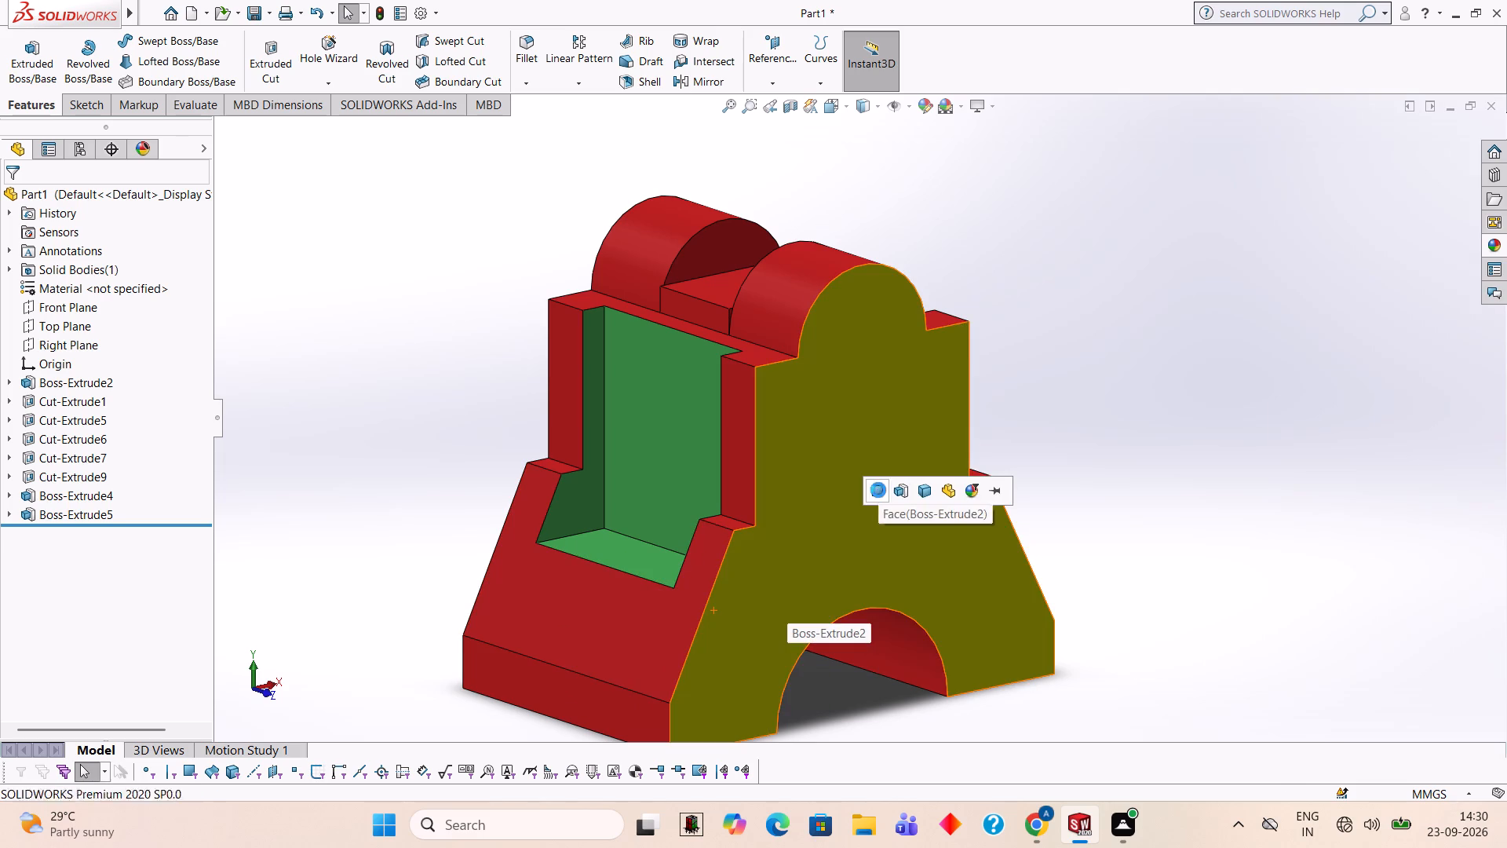
pyautogui.moveTo(1188, 336); pyautogui.dragTo(1399, 317, button='middle')
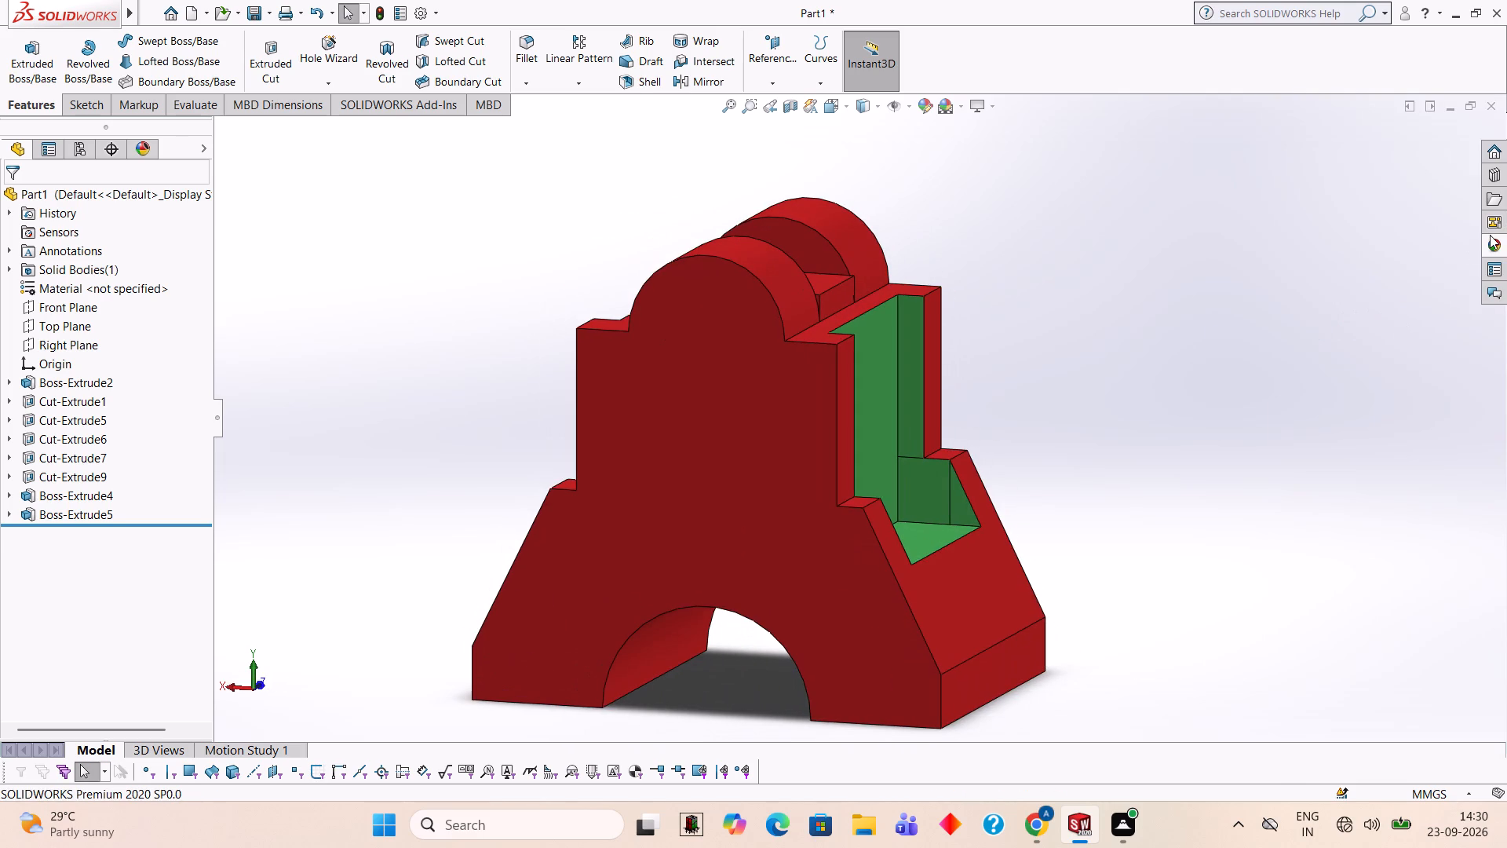
# Apply the yellow solid appearance to only the opposite large arched face, at the other end of the bracket.
pyautogui.click(1490, 235)
pyautogui.moveTo(1324, 613); pyautogui.dragTo(754, 472)
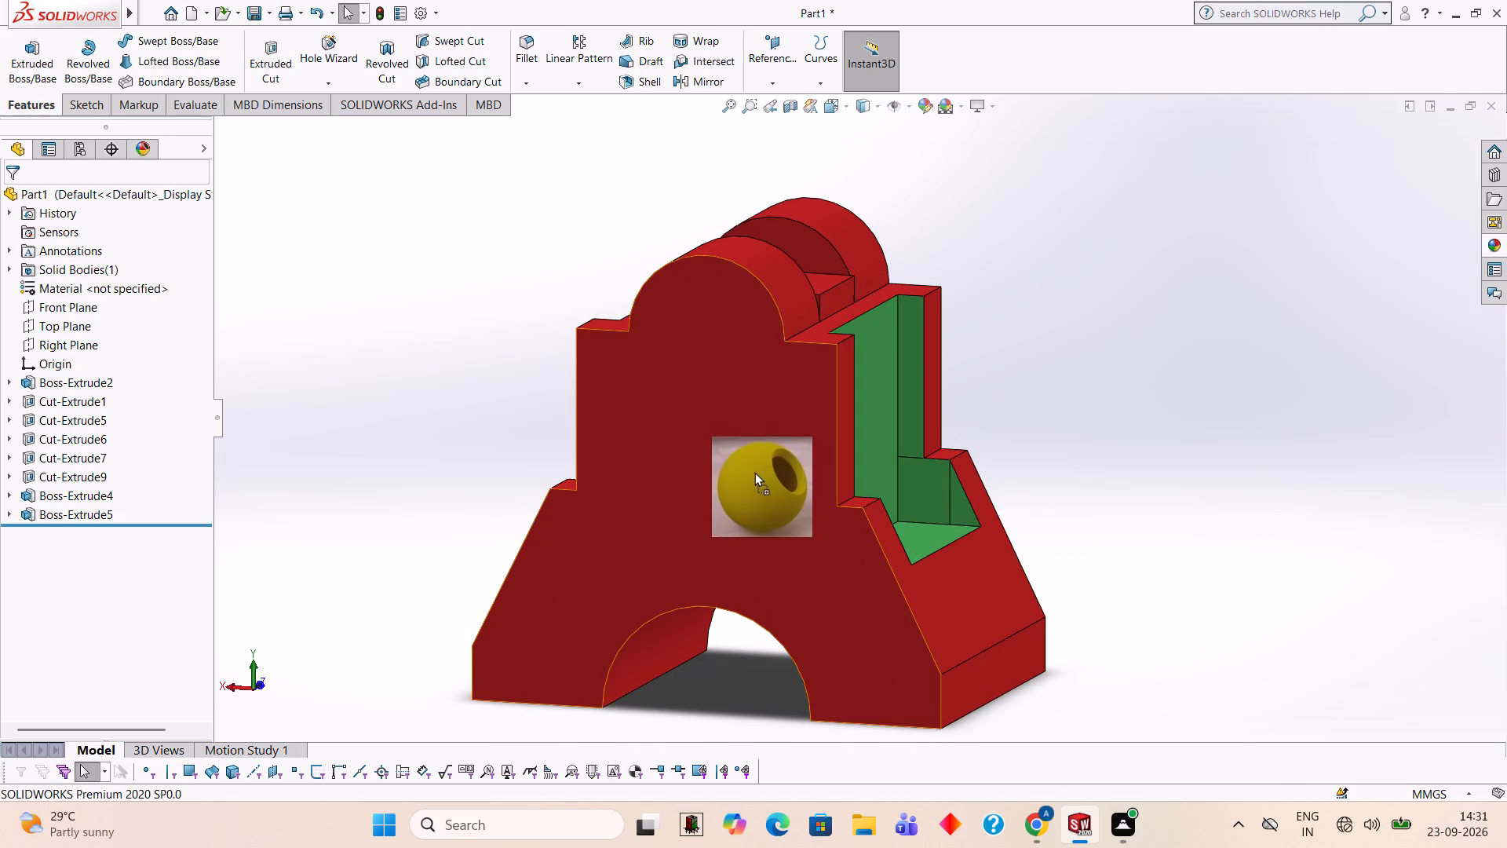
pyautogui.moveTo(754, 472); pyautogui.dragTo(751, 470)
pyautogui.click(751, 470)
# Examine the coloured bracket from the opposite side, checking its yellow end face, green recess and rounded tops.
pyautogui.moveTo(1315, 323); pyautogui.dragTo(1071, 299, button='middle')
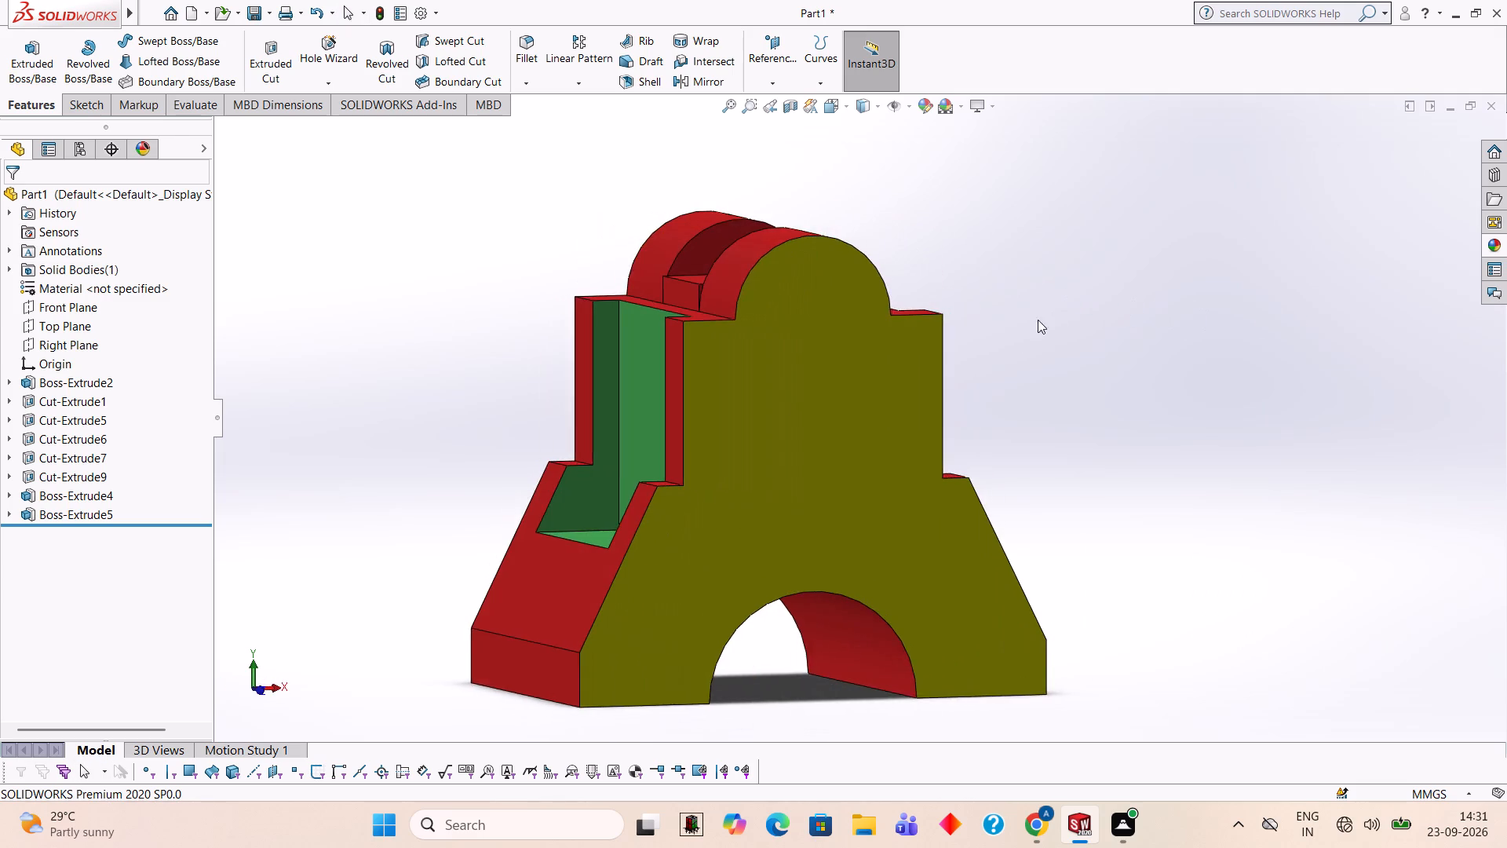
pyautogui.scroll(-1, 1020, 337)
pyautogui.scroll(2, 1148, 258)
pyautogui.moveTo(1144, 309); pyautogui.dragTo(1163, 421, button='middle')
pyautogui.scroll(3, 1160, 421)
pyautogui.moveTo(1163, 408); pyautogui.dragTo(1159, 343, button='middle')
pyautogui.scroll(-1, 1159, 343)
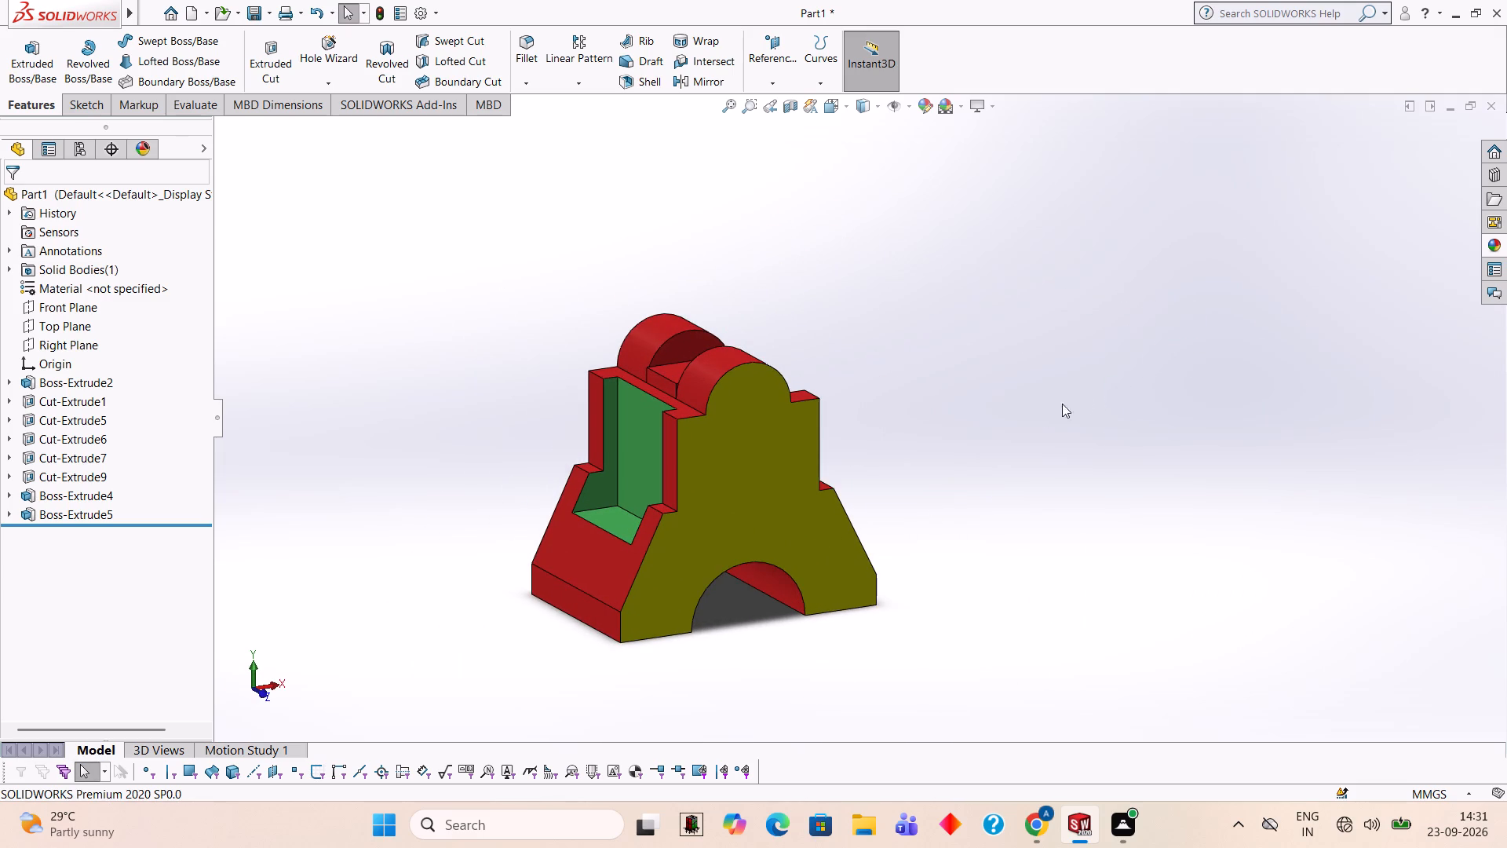
pyautogui.scroll(-1, 482, 678)
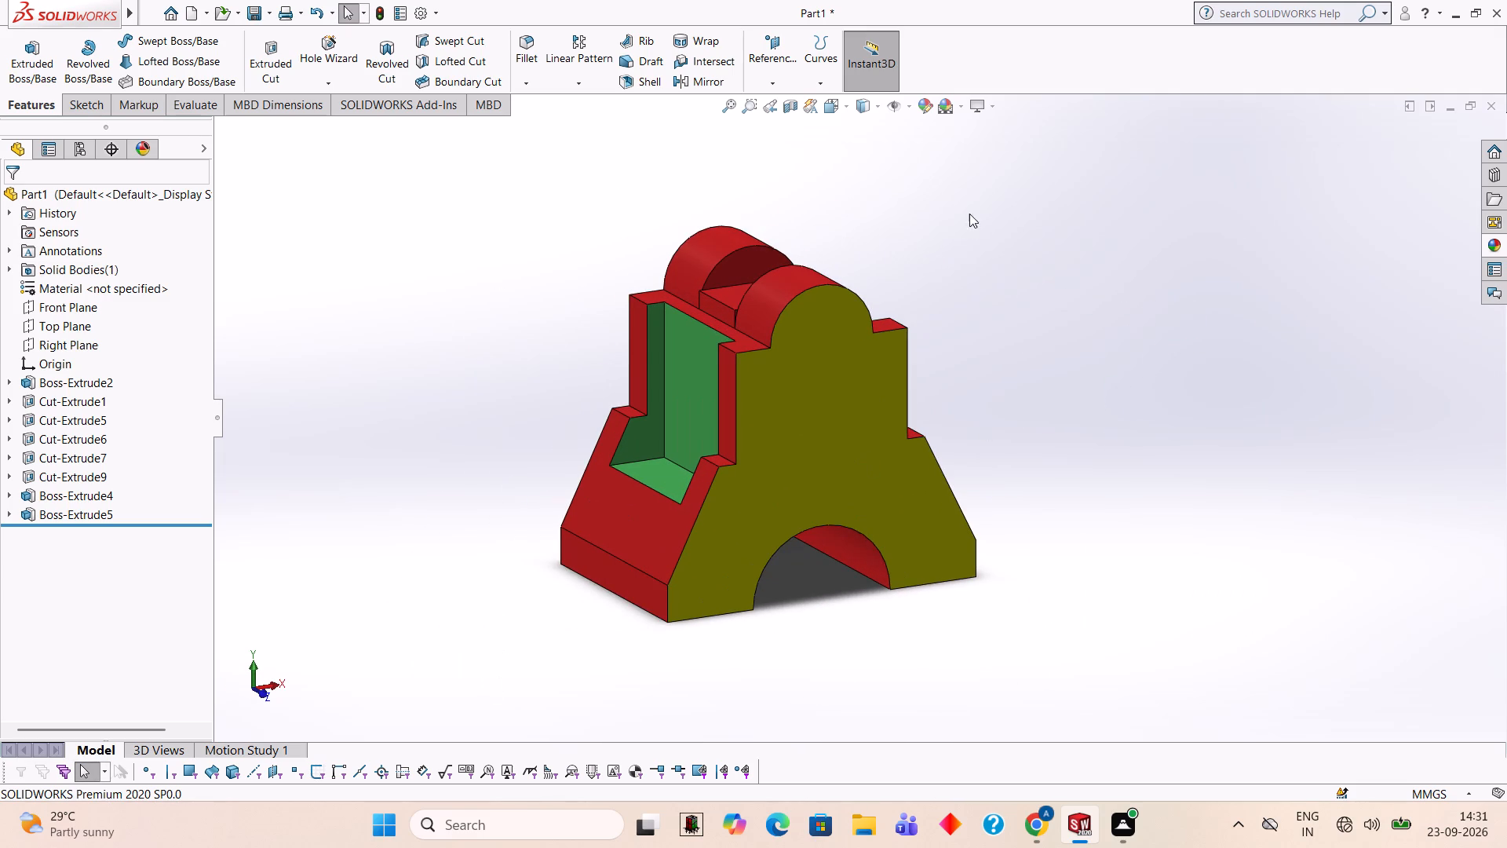
pyautogui.scroll(-1, 435, 438)
pyautogui.scroll(1, 437, 438)
pyautogui.scroll(-1, 1110, 252)
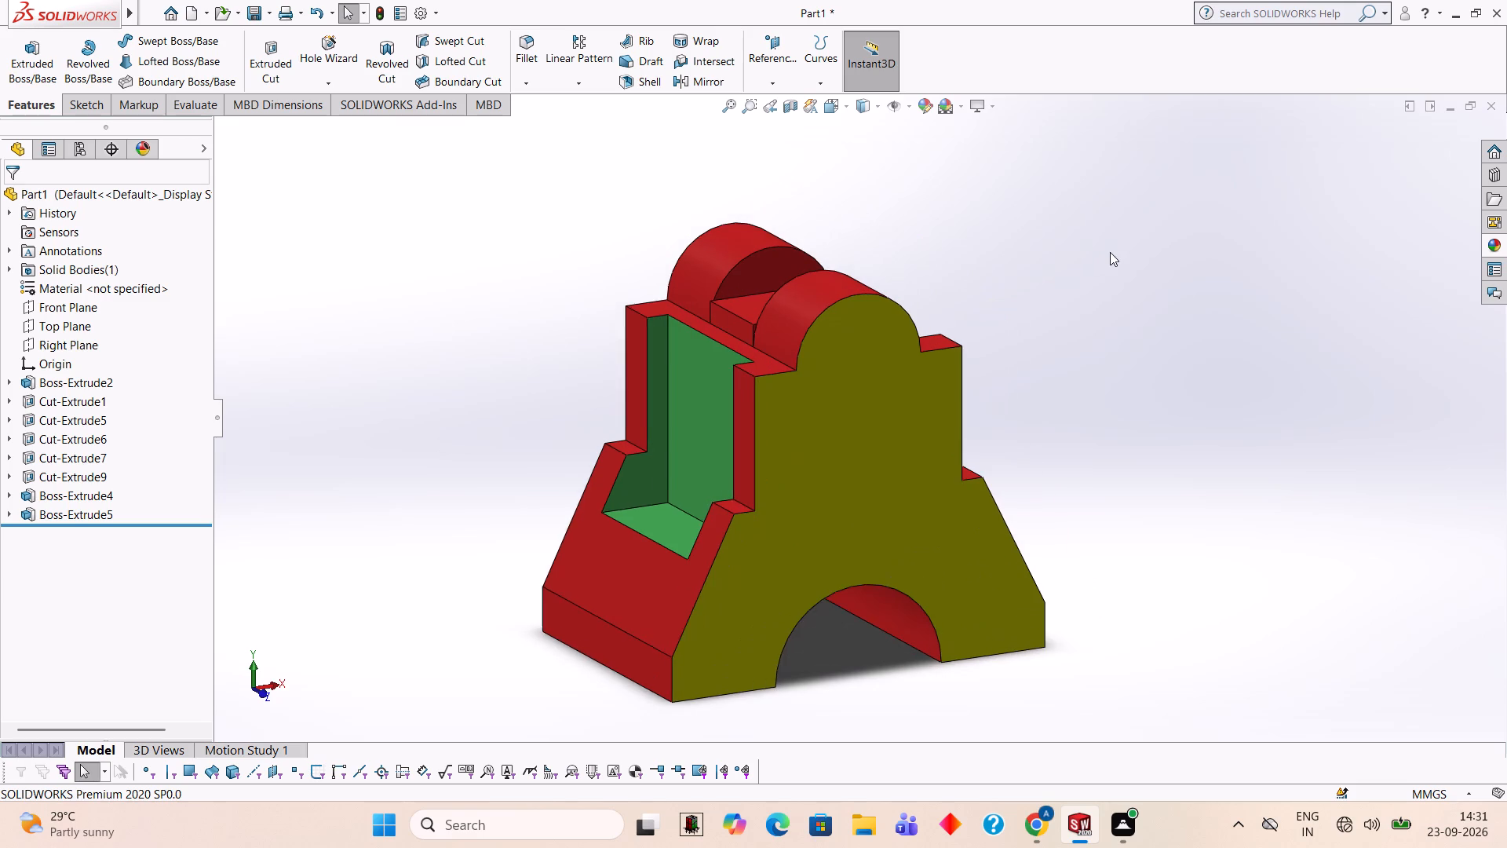
pyautogui.scroll(1, 1110, 252)
pyautogui.scroll(-1, 423, 497)
pyautogui.scroll(1, 425, 498)
pyautogui.scroll(-1, 1294, 458)
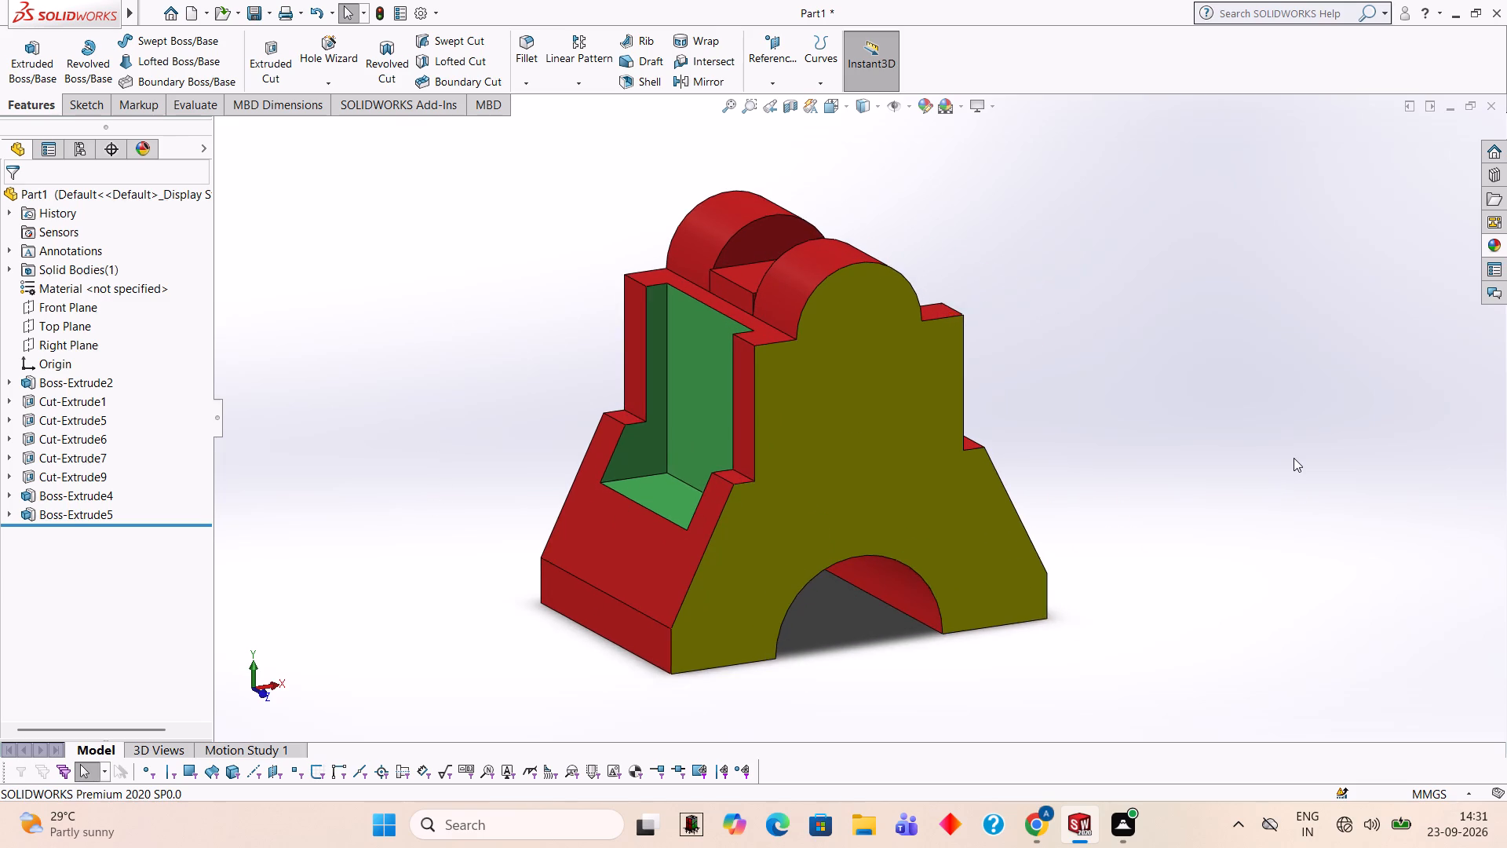
pyautogui.scroll(1, 1264, 455)
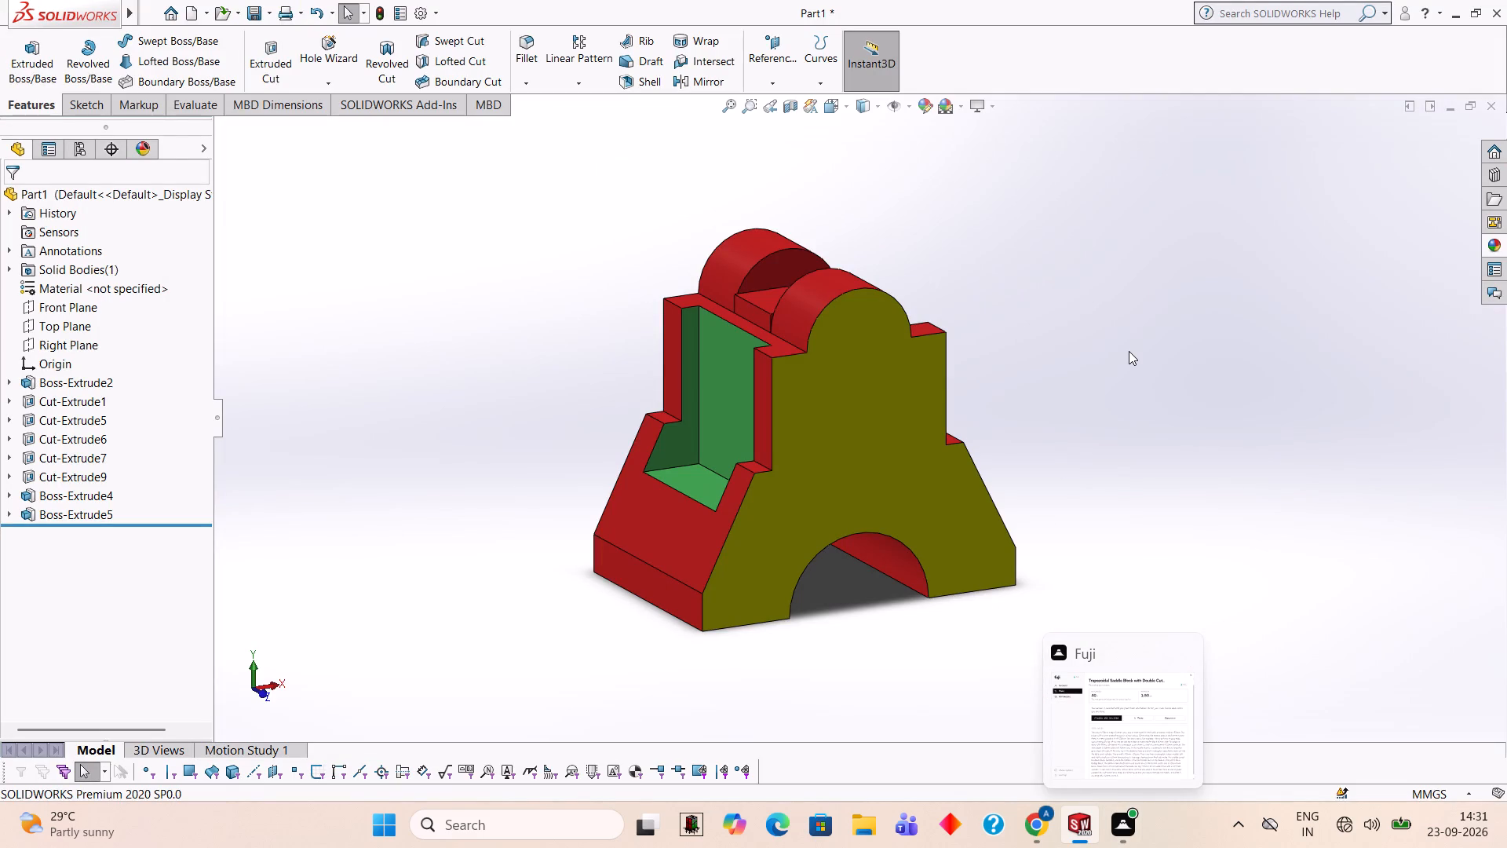
# Save the part in the Documents folder as a SOLIDWORKS part named 767676.
pyautogui.hotkey('ctrl', 's')
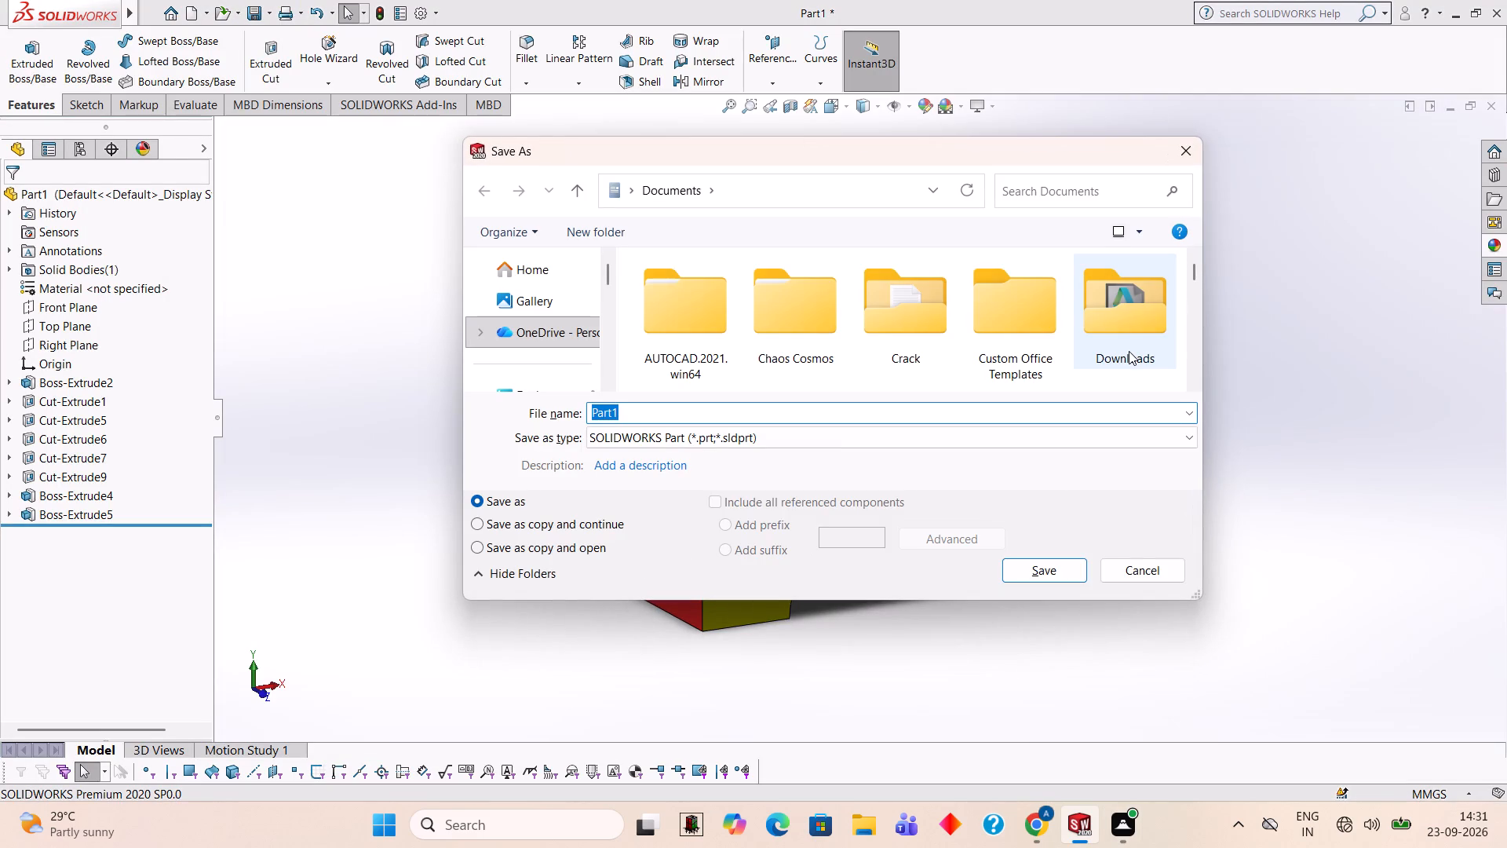
pyautogui.press('7')
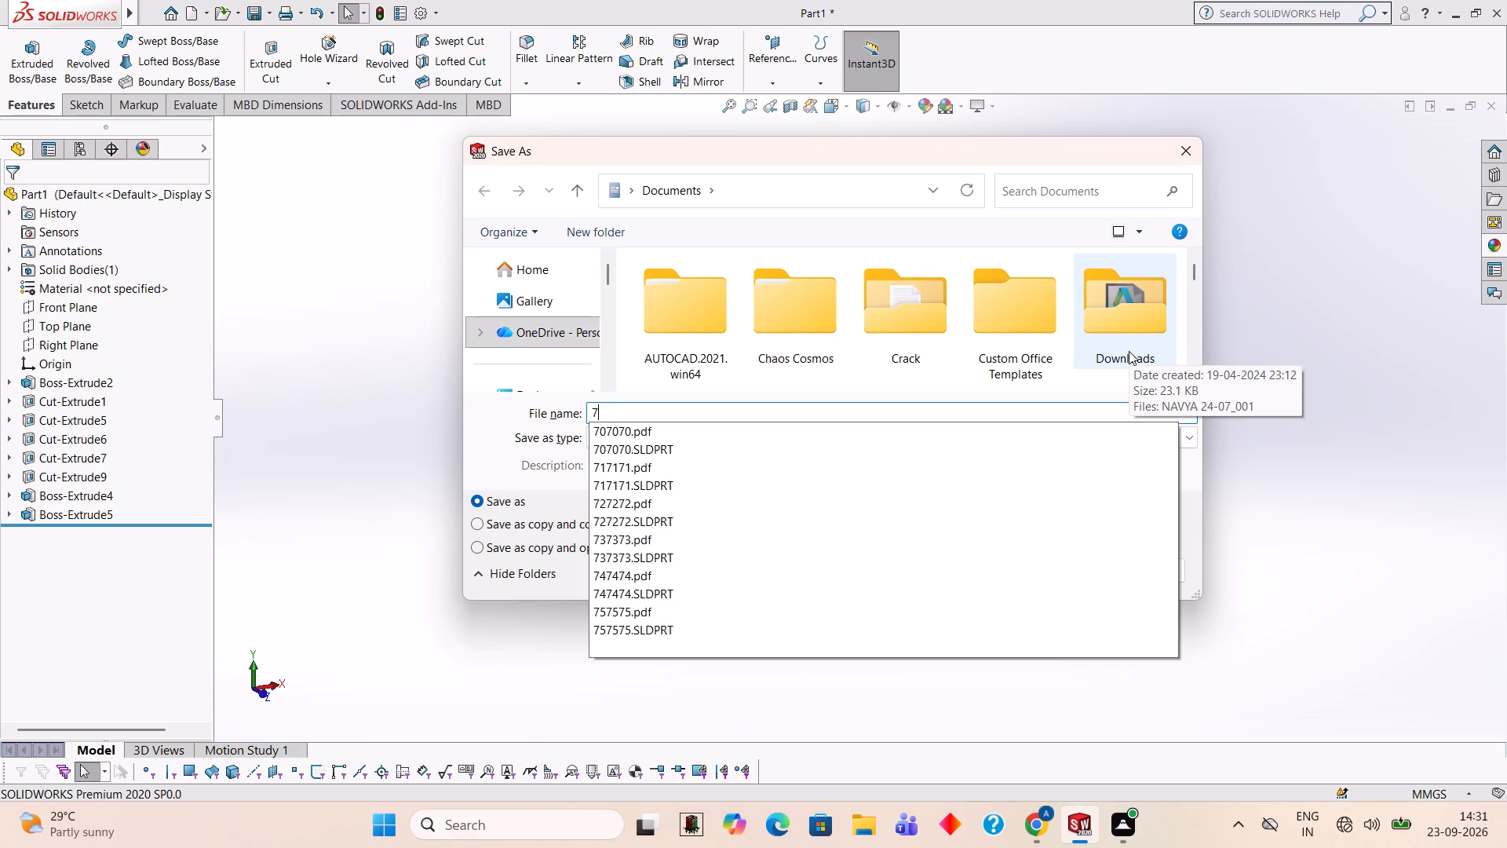
pyautogui.press('3')
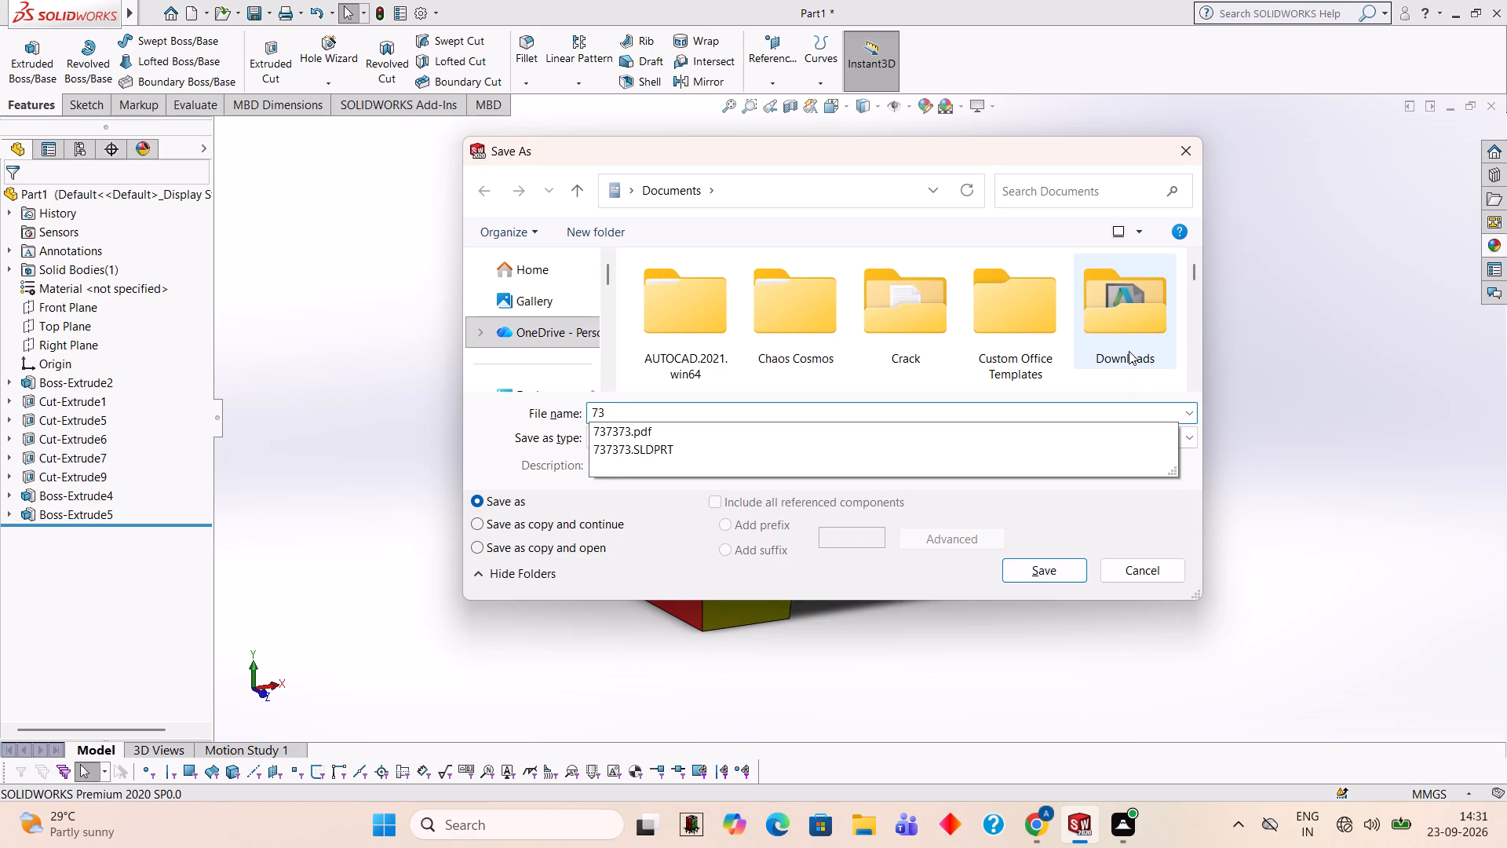
pyautogui.press('BackSpace')
pyautogui.press('4')
pyautogui.press('BackSpace')
pyautogui.press('5')
pyautogui.press('BackSpace')
pyautogui.press('6')
pyautogui.press('7')
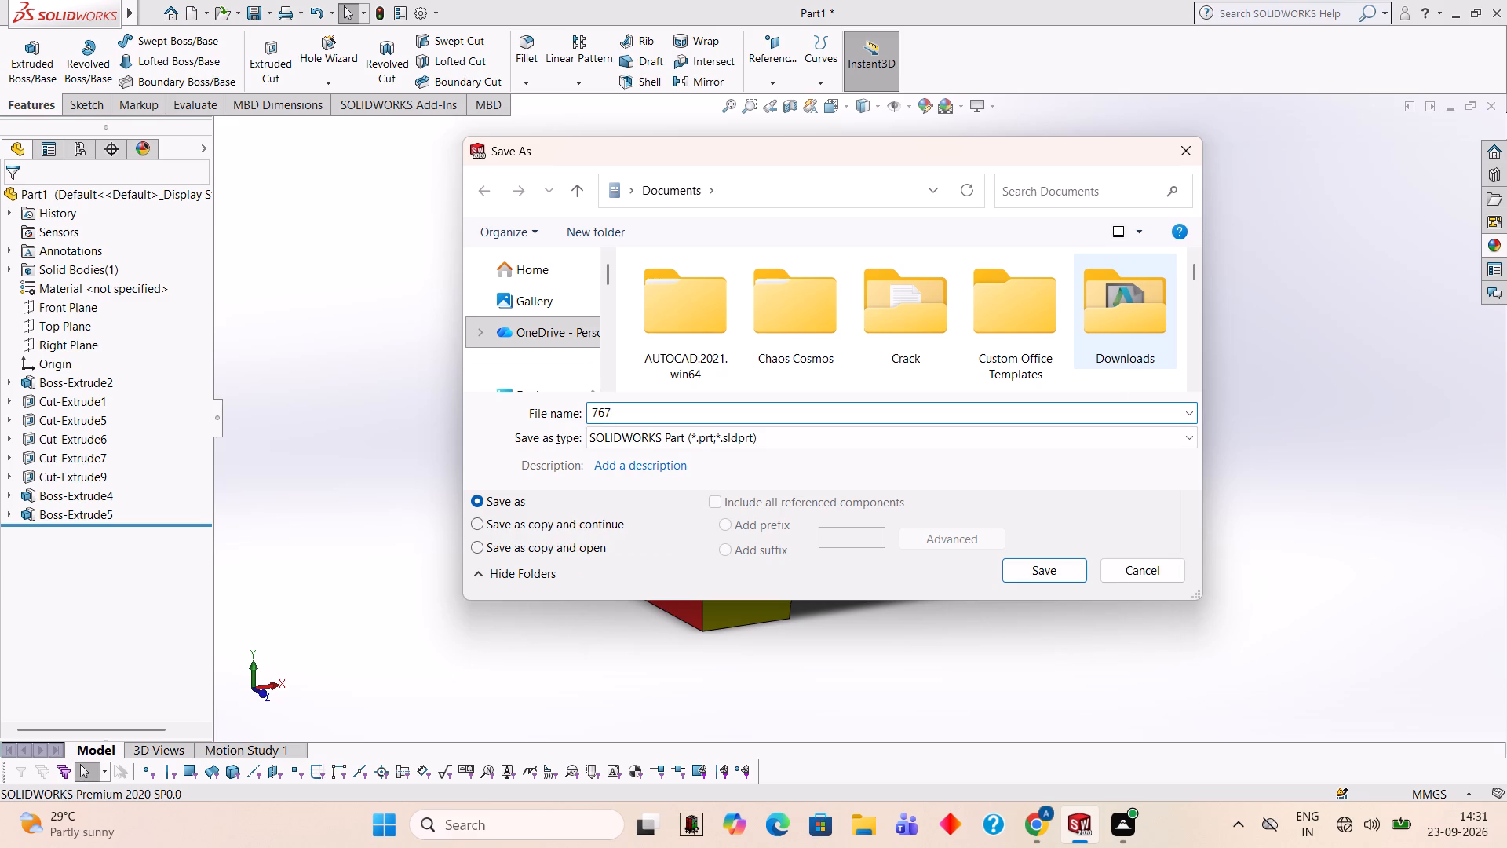
pyautogui.write('676')
pyautogui.click(1054, 569)
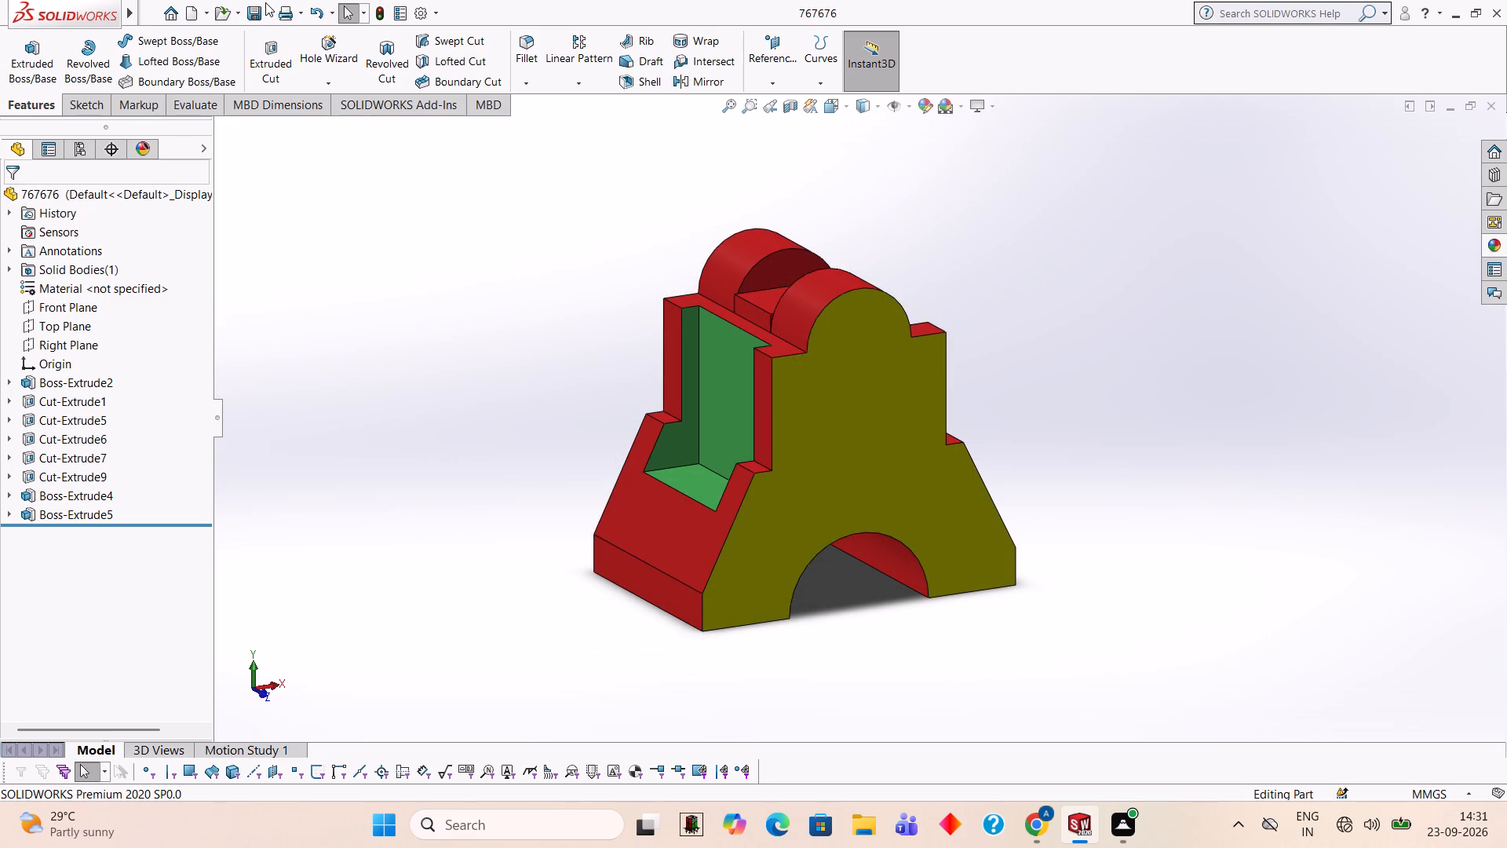
# Save a copy of the part as an Adobe PDF named 767676 in the Documents folder.
pyautogui.click(267, 14)
pyautogui.click(291, 58)
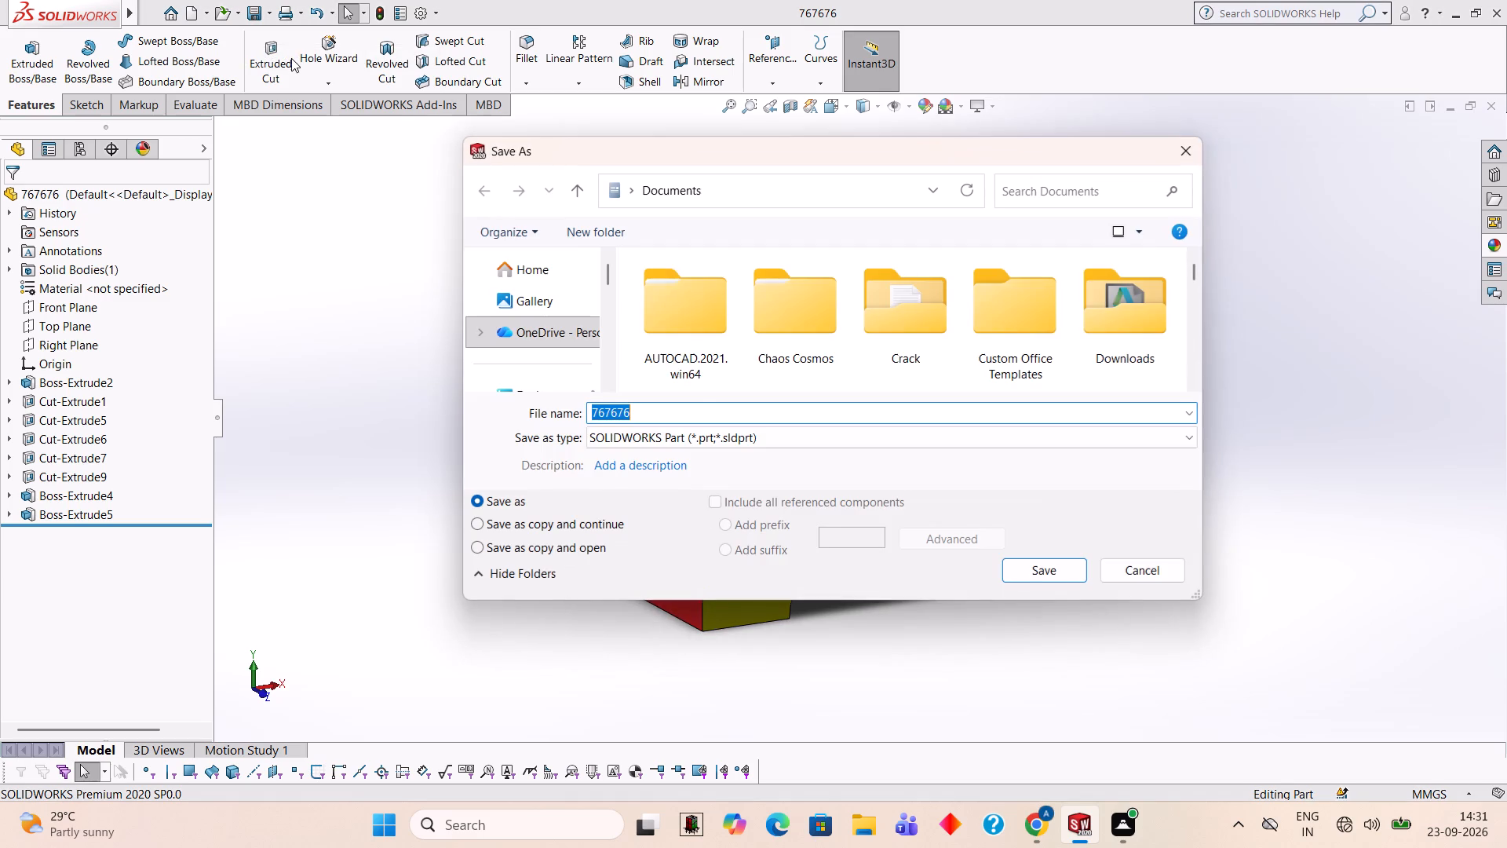
pyautogui.click(765, 440)
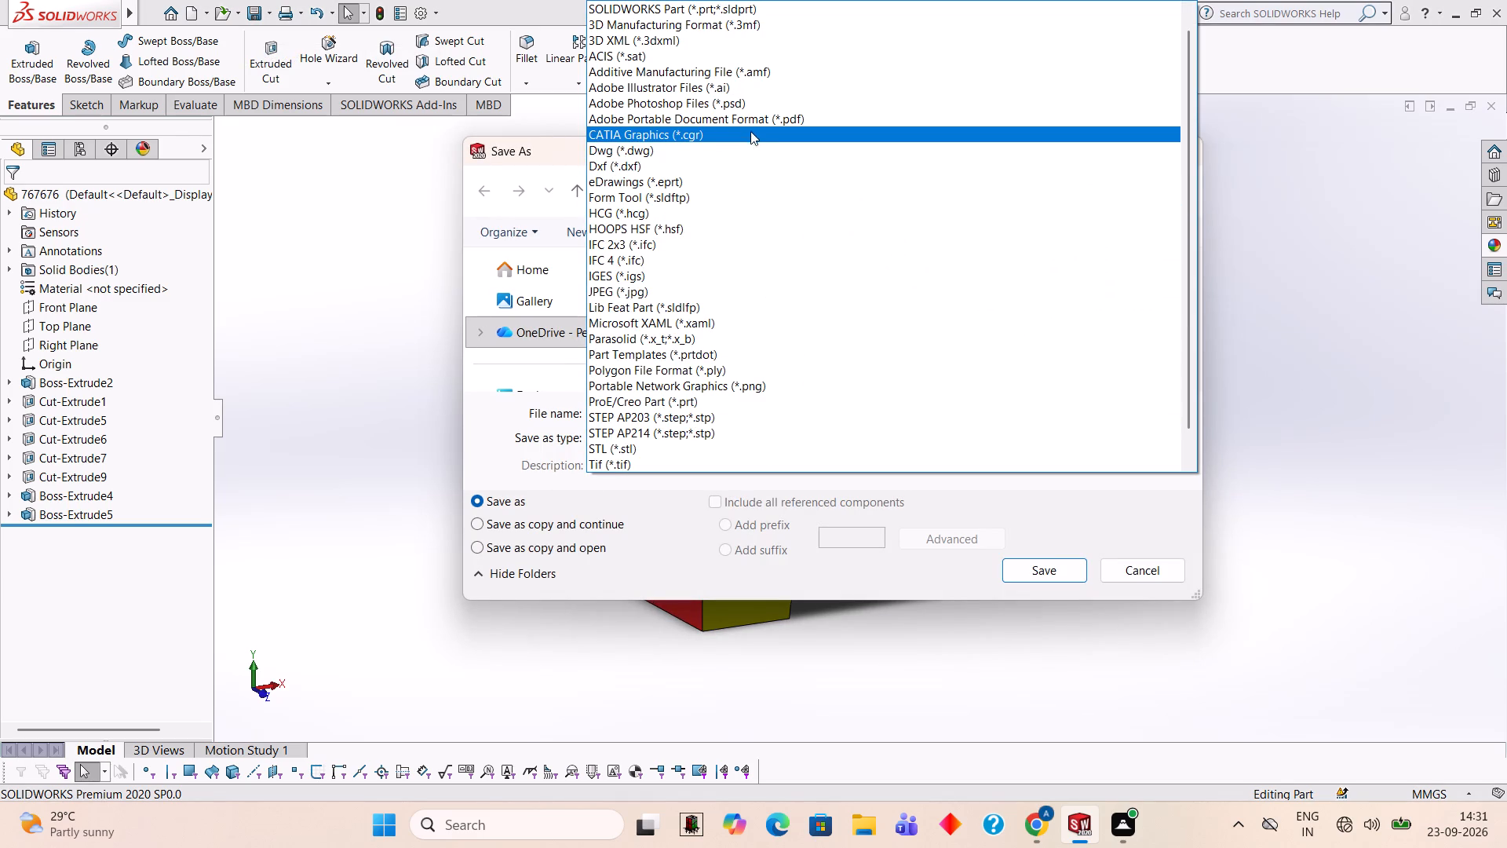
pyautogui.click(754, 115)
pyautogui.scroll(-3, 807, 254)
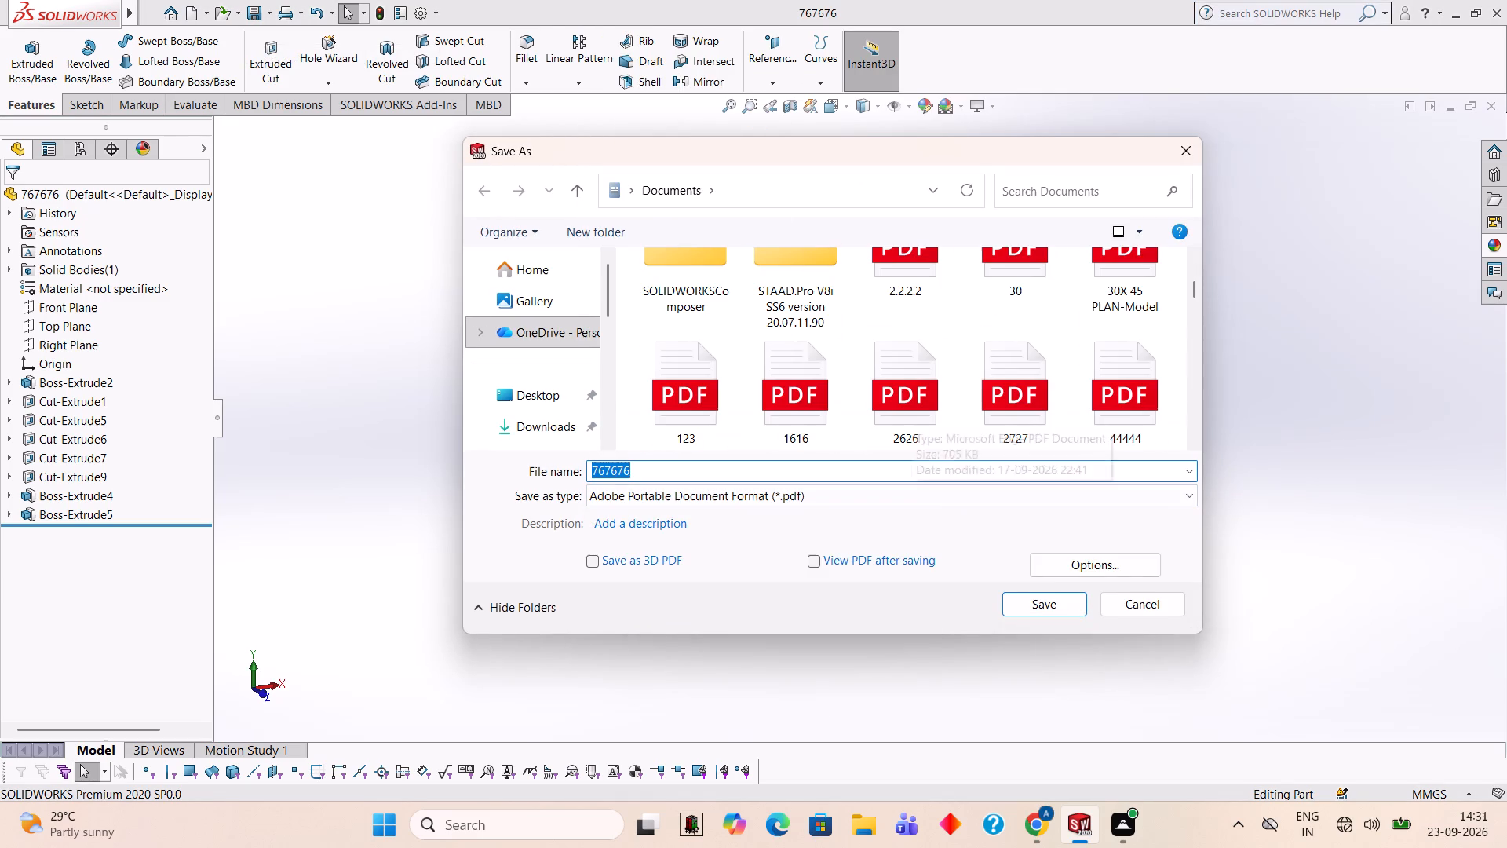
pyautogui.click(1020, 601)
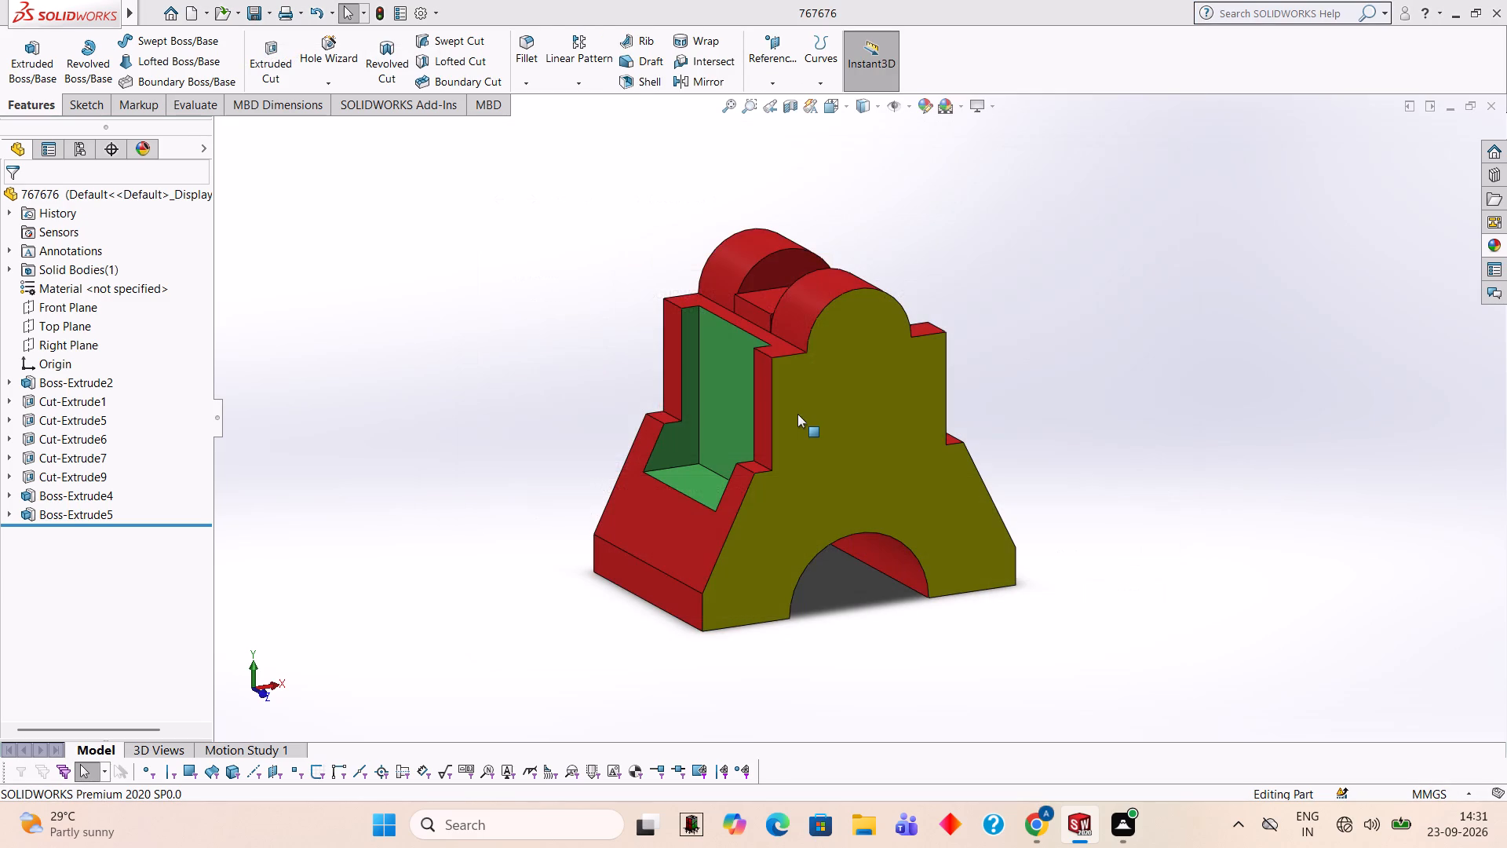